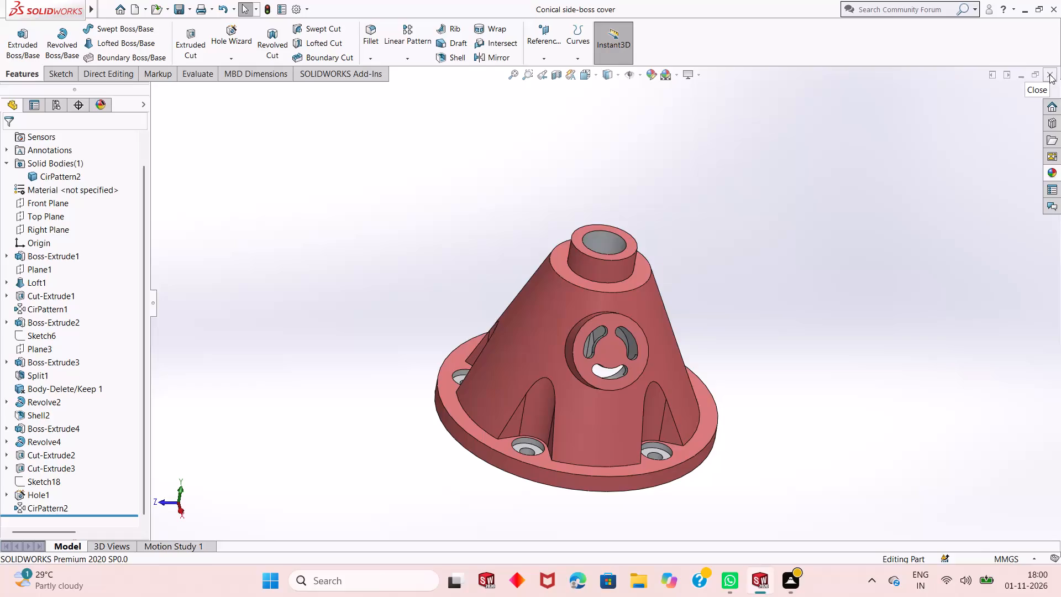
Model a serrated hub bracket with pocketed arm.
Close the Conical side-boss cover part document.
{"action": "left_click", "coordinate": [1049, 74]}
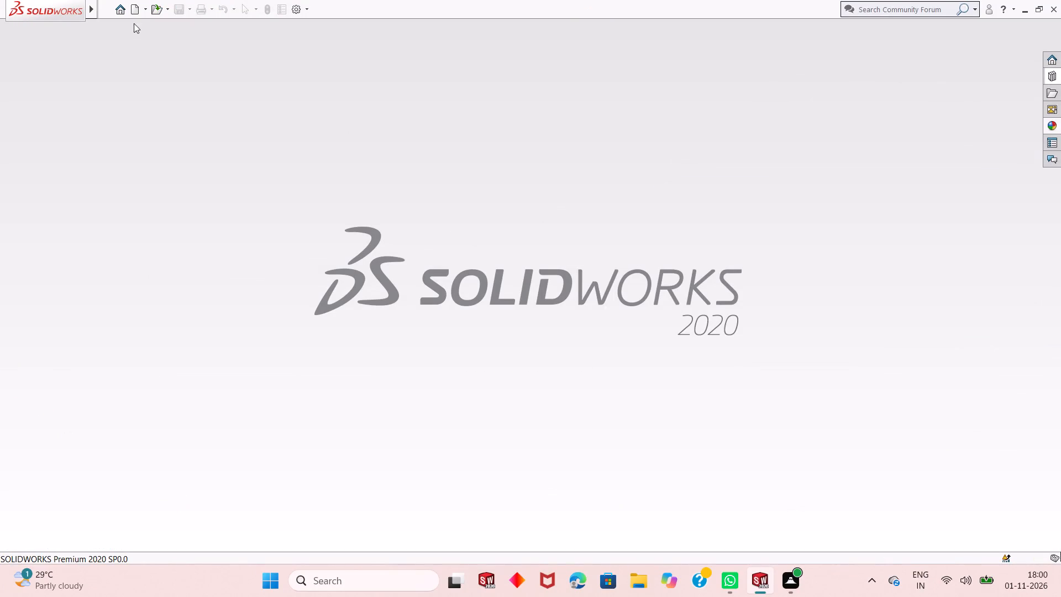
Create a new blank part document.
{"action": "left_click", "coordinate": [135, 14]}
{"action": "double_click", "coordinate": [262, 264]}
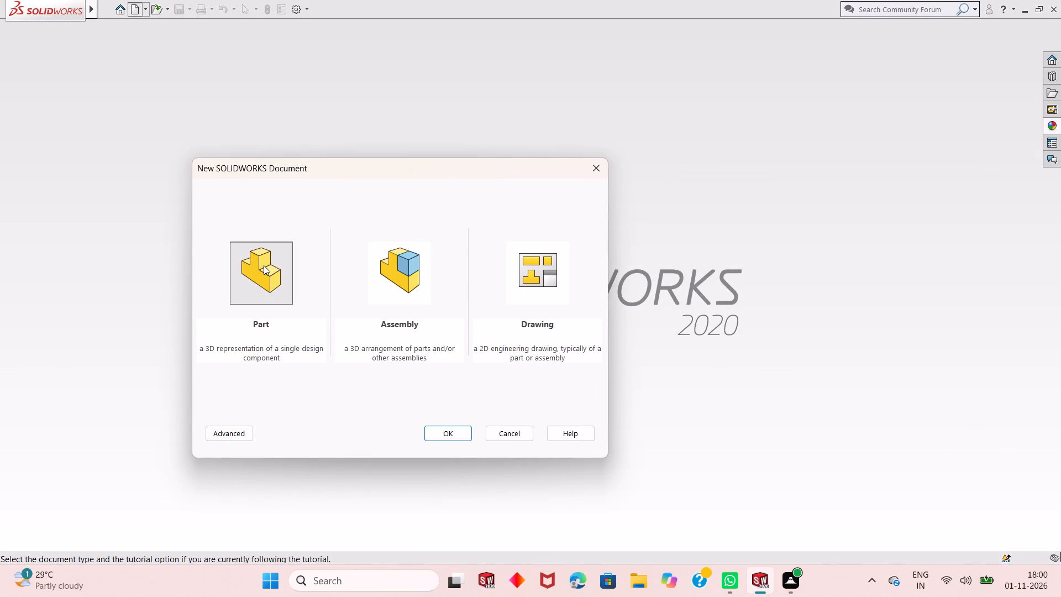
{"action": "double_click", "coordinate": [264, 267]}
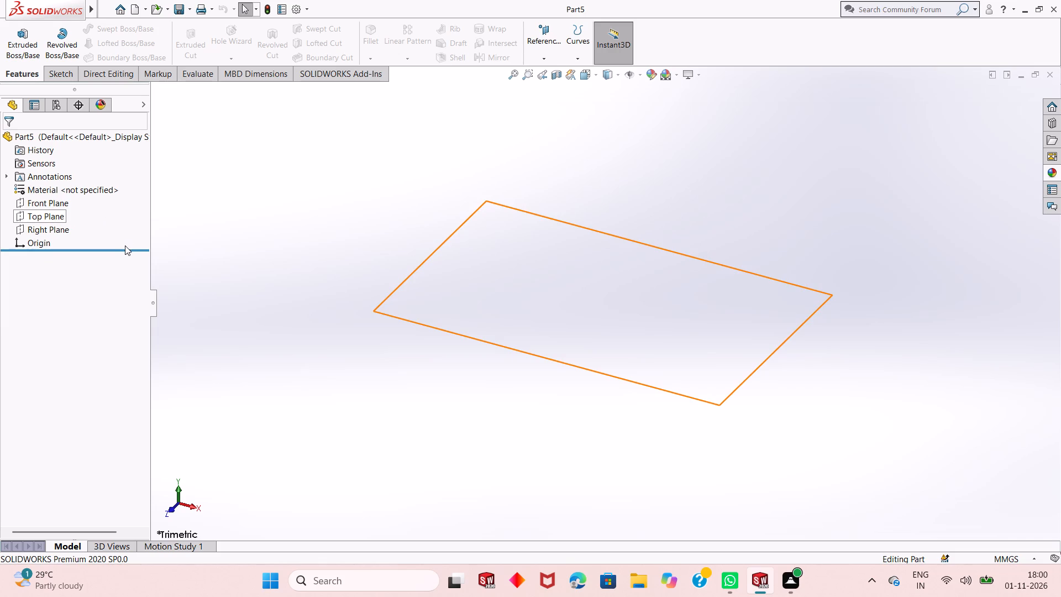
Sketch a circle of about 54 mm radius on the Top Plane, centred on the origin.
{"action": "left_click", "coordinate": [40, 212]}
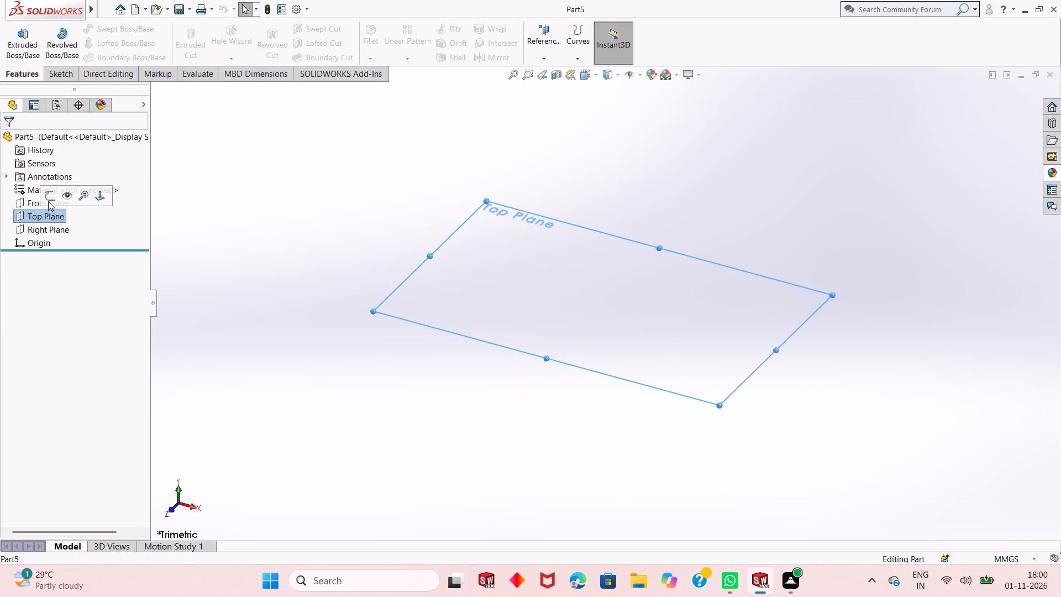
{"action": "left_click", "coordinate": [51, 192]}
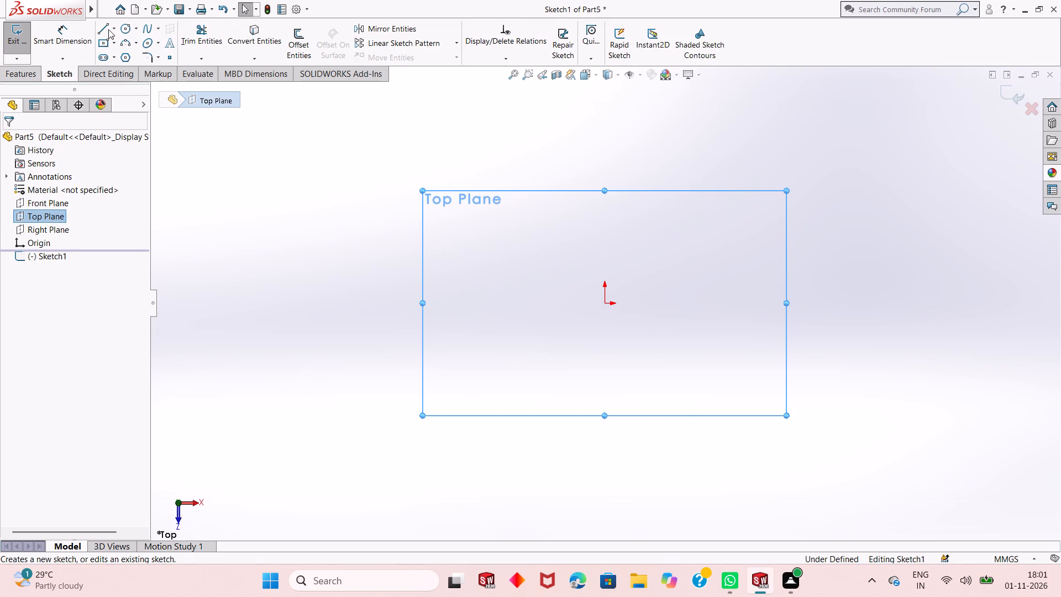
{"action": "left_click", "coordinate": [129, 26]}
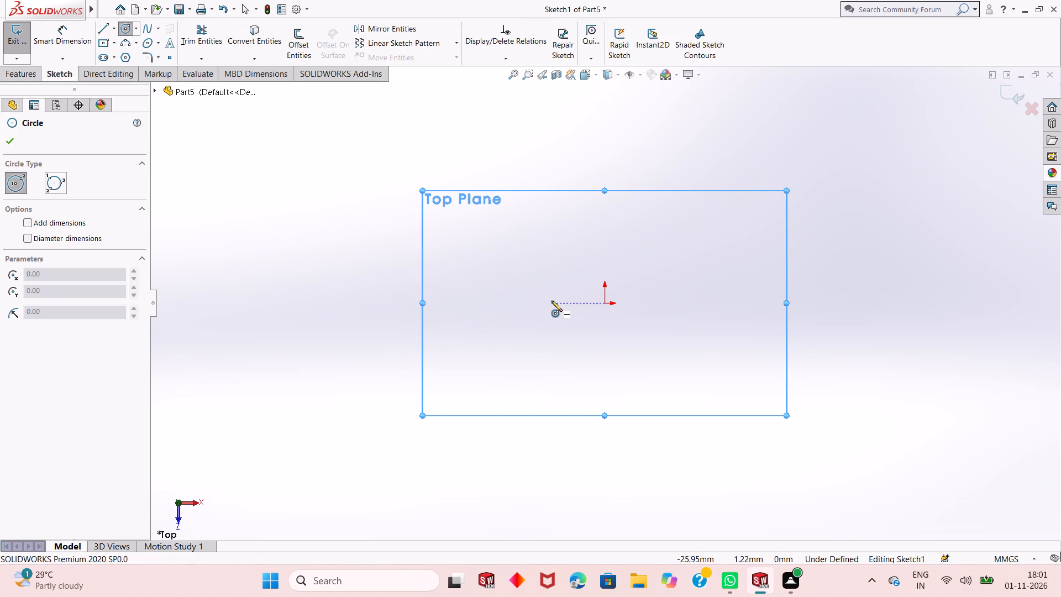
{"action": "left_click", "coordinate": [605, 304]}
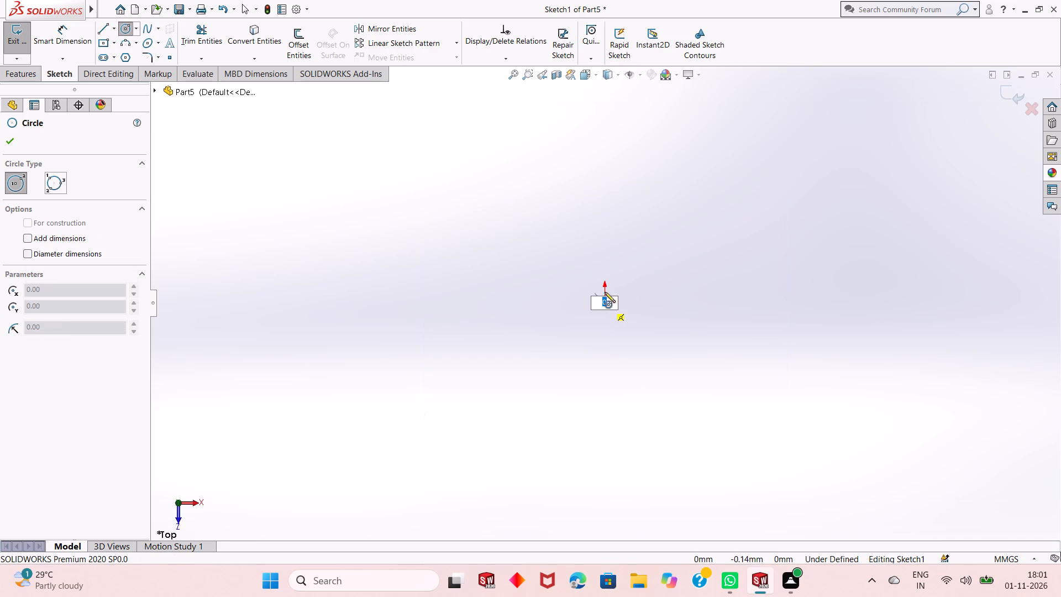
{"action": "left_click", "coordinate": [664, 211]}
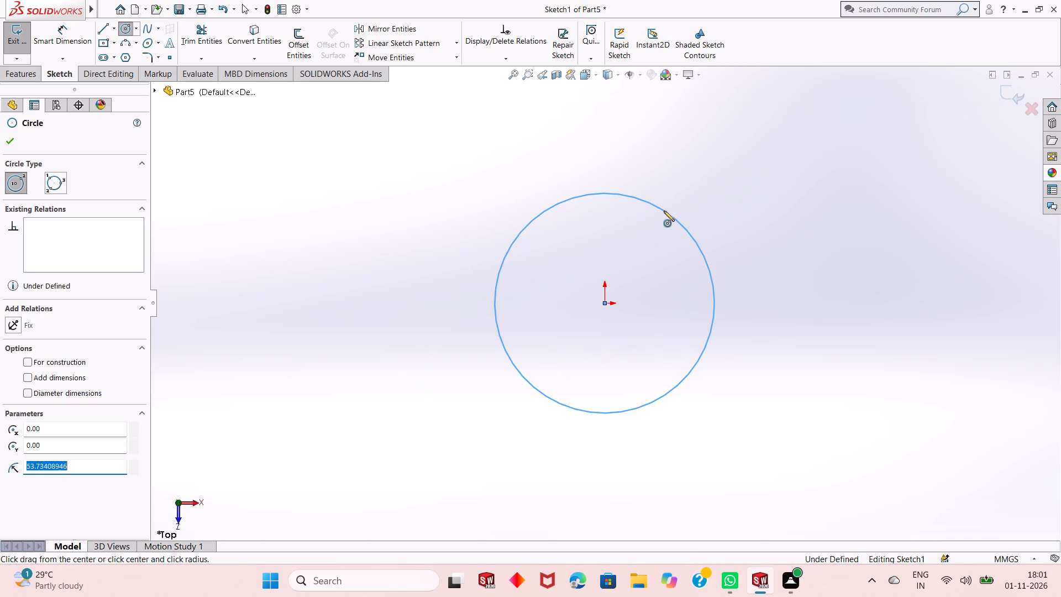
{"action": "right_click", "coordinate": [373, 191]}
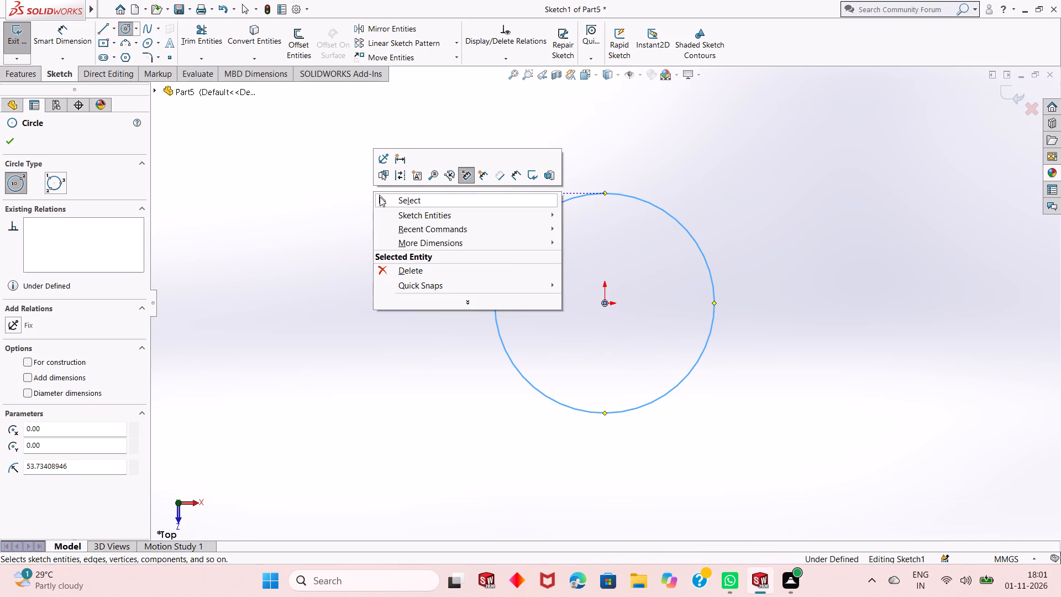
{"action": "left_click", "coordinate": [380, 197]}
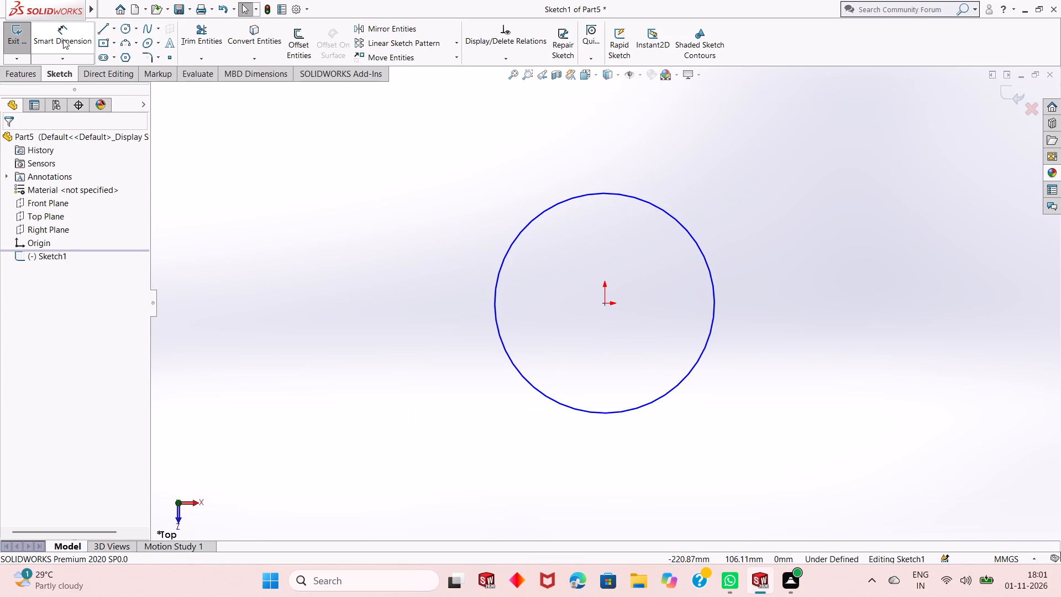
Dimension the circle's diameter to 50 mm.
{"action": "left_click", "coordinate": [63, 39]}
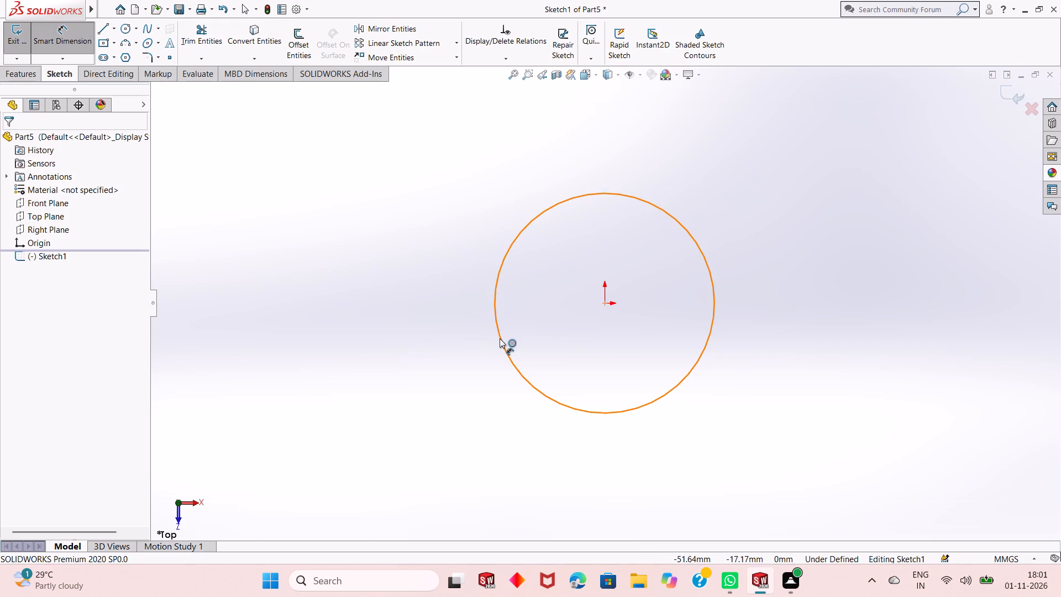
{"action": "left_click", "coordinate": [500, 338]}
{"action": "left_click", "coordinate": [388, 441]}
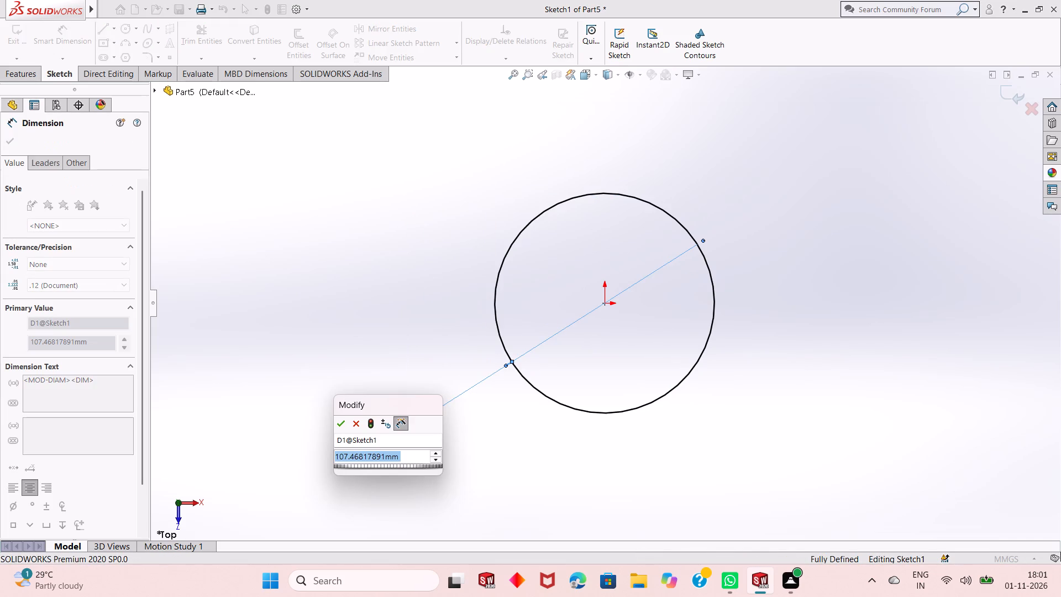
{"action": "type", "text": "50"}
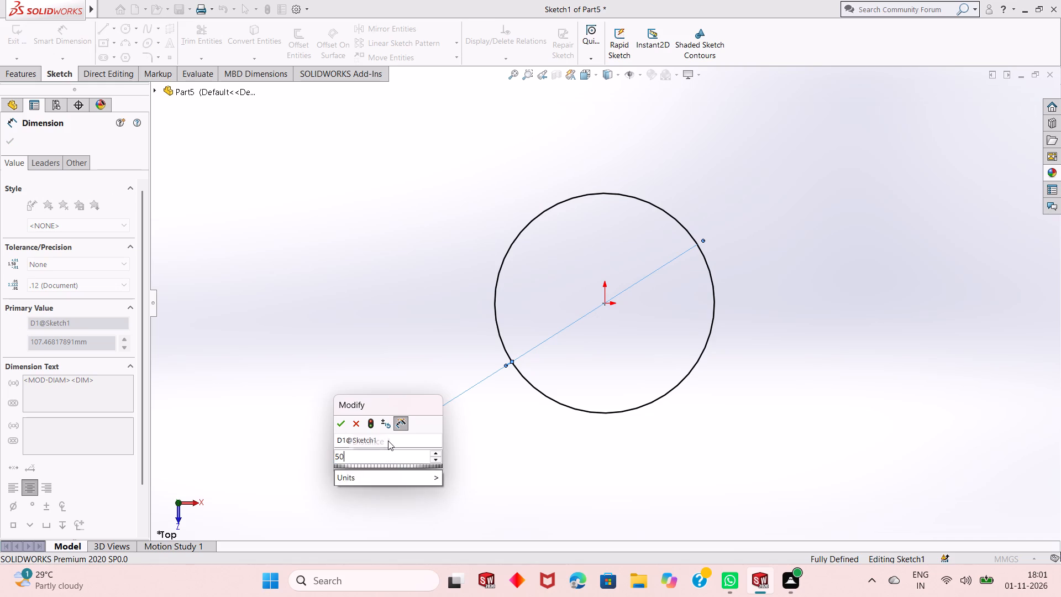
{"action": "key", "text": "Return"}
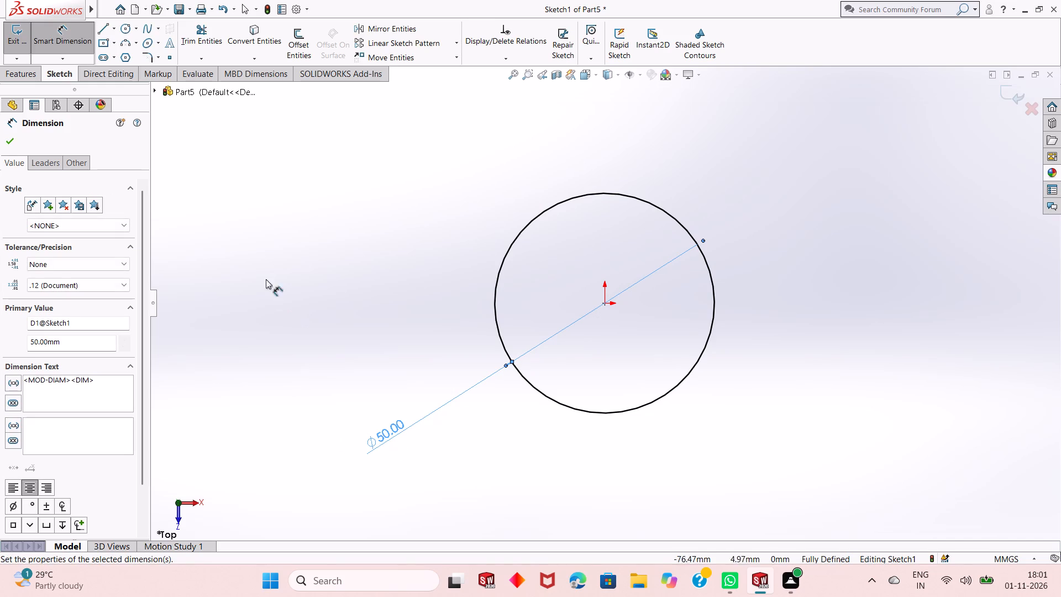
{"action": "left_click", "coordinate": [7, 139]}
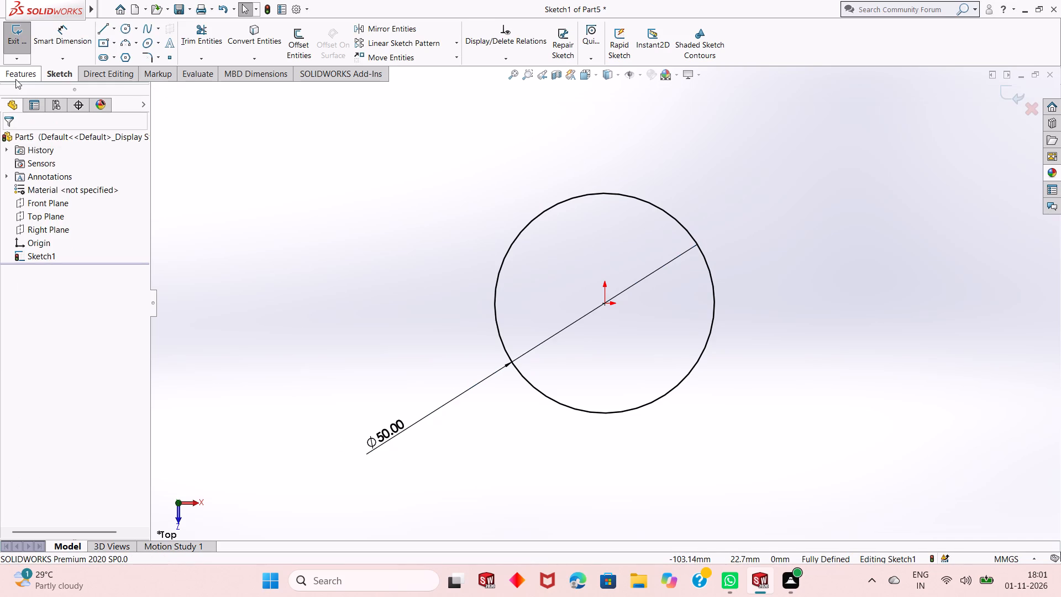
Extrude the circle as a solid boss with the direction reversed to go below the Top Plane, blind depth 25 mm.
{"action": "left_click", "coordinate": [17, 78]}
{"action": "left_click", "coordinate": [28, 54]}
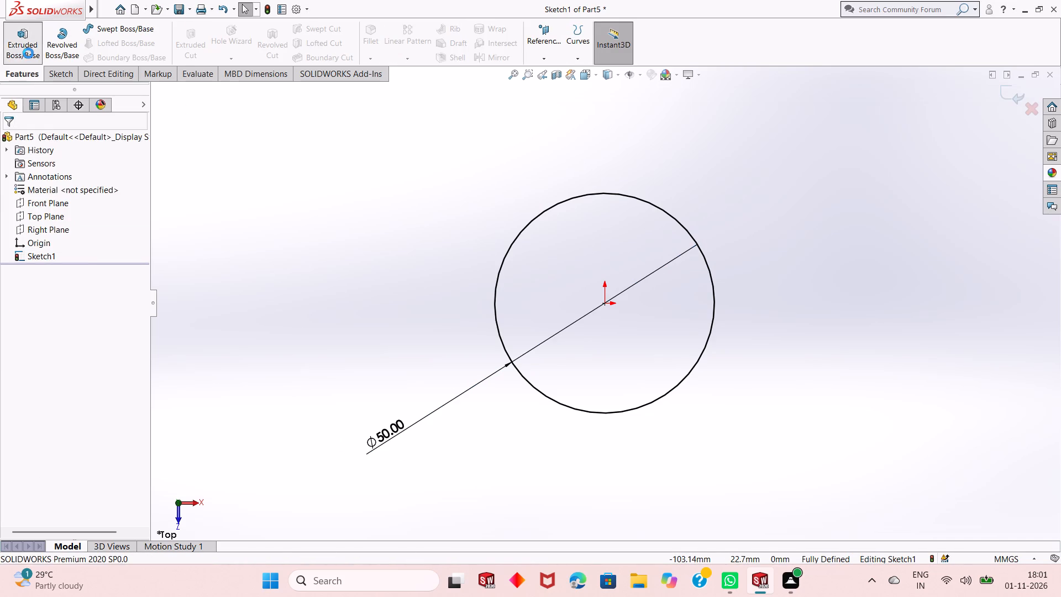
{"action": "scroll", "coordinate": [517, 401], "scroll_direction": "up", "scroll_amount": 1}
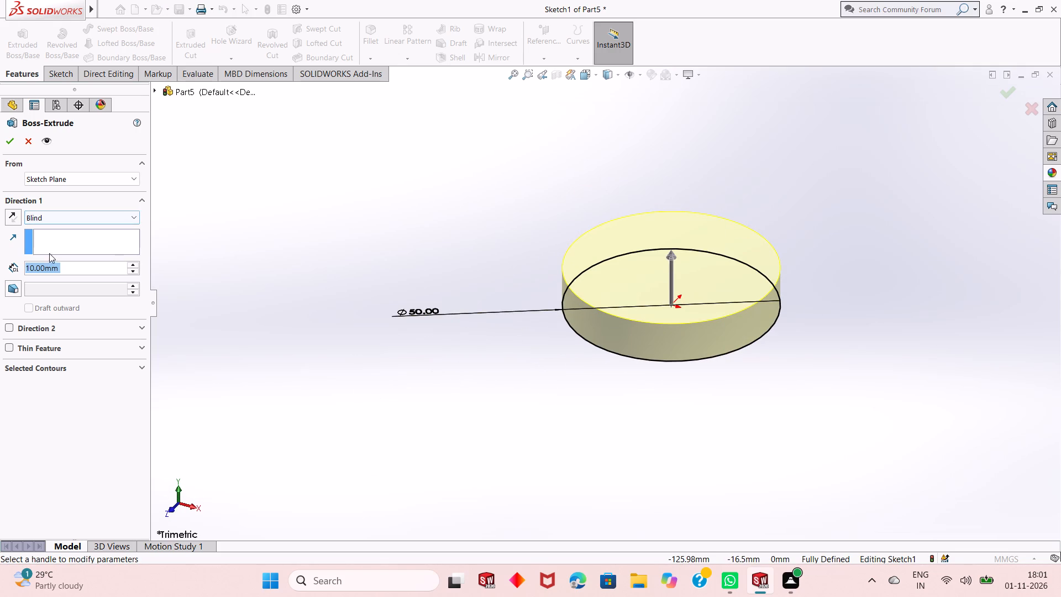
{"action": "left_click", "coordinate": [18, 219]}
{"action": "double_click", "coordinate": [58, 273]}
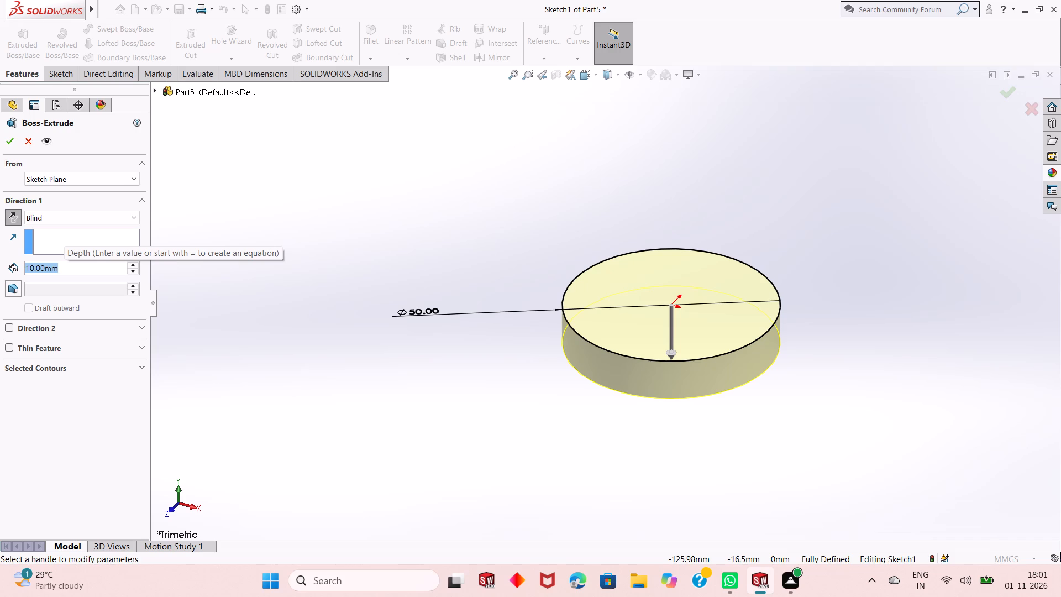
{"action": "type", "text": "33.5"}
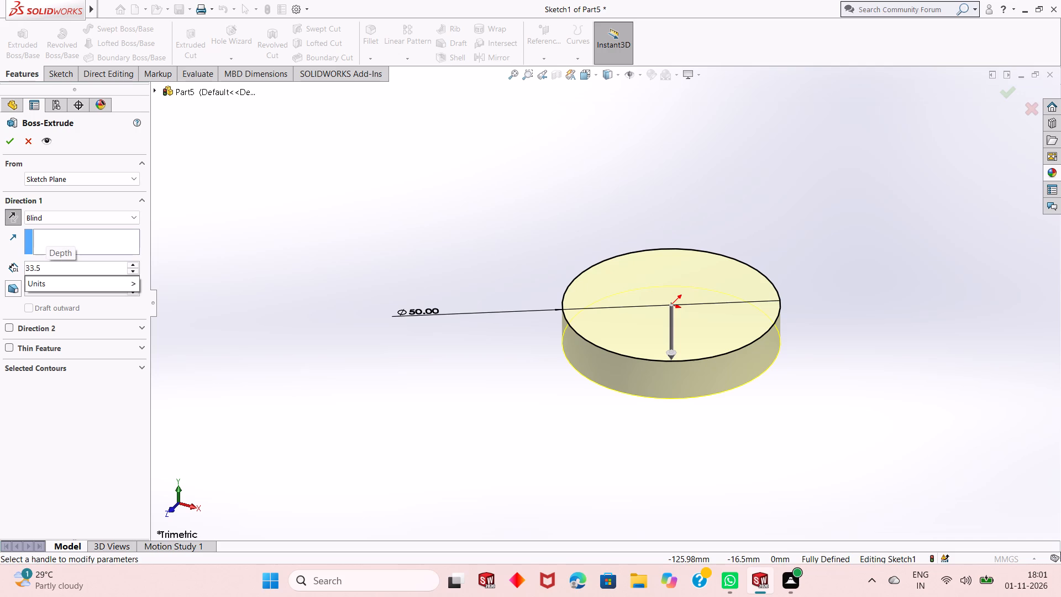
{"action": "key", "text": "minus"}
{"action": "key", "text": "8"}
{"action": "type", "text": ".5"}
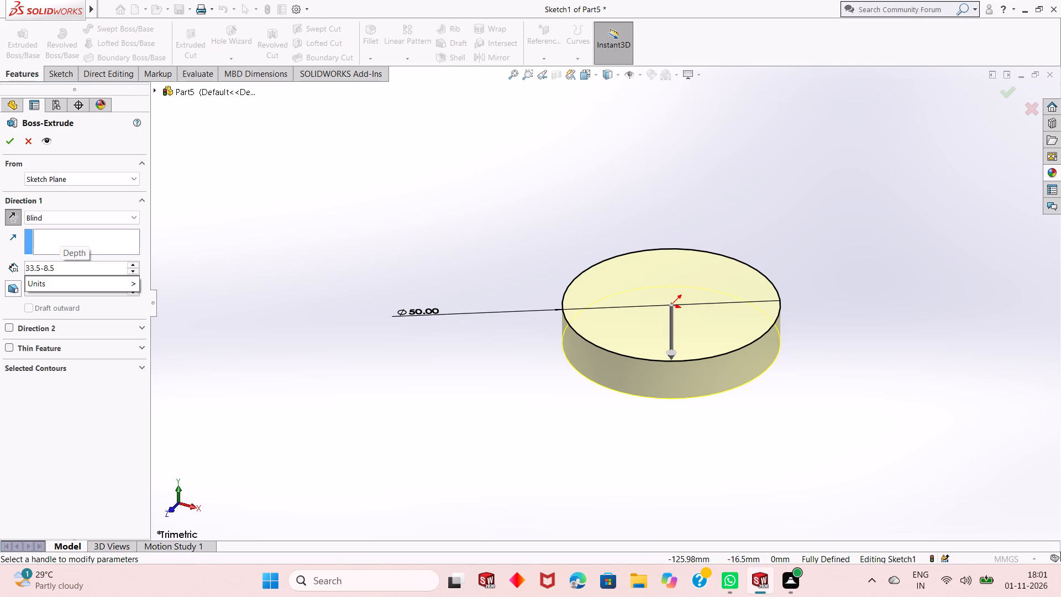
{"action": "key", "text": "Return"}
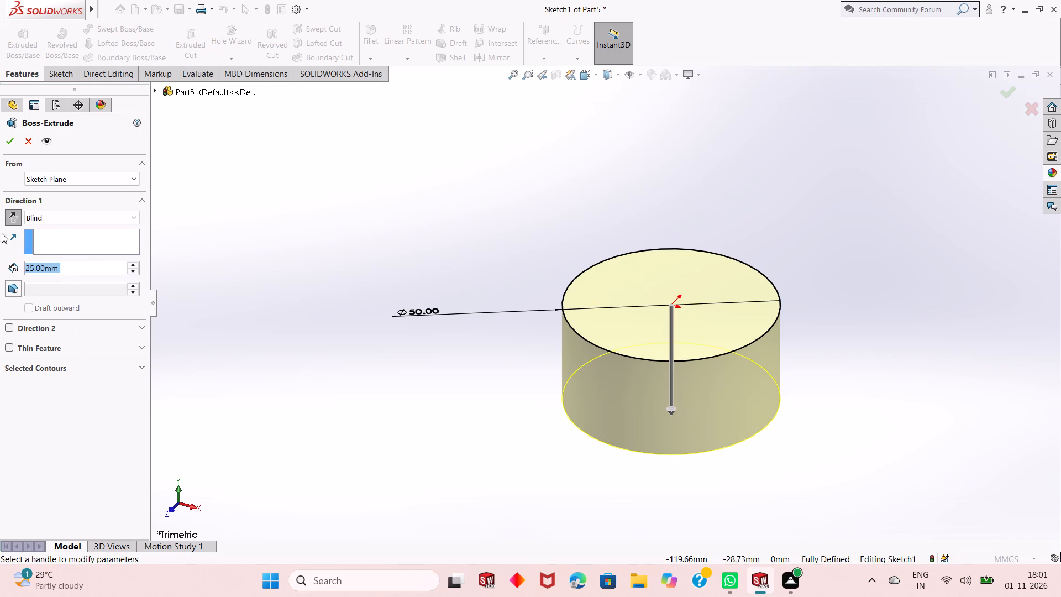
{"action": "left_click", "coordinate": [7, 146]}
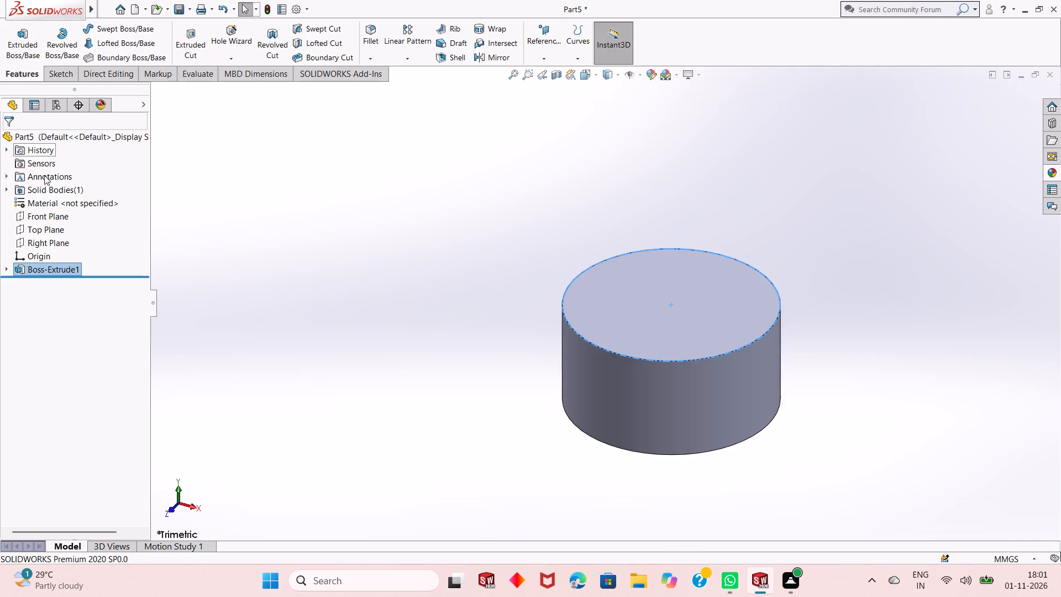
Open a new sketch on the bottom face of the extruded cylinder.
{"action": "scroll", "coordinate": [322, 309], "scroll_direction": "up", "scroll_amount": 1}
{"action": "left_click", "coordinate": [319, 310]}
{"action": "scroll", "coordinate": [496, 364], "scroll_direction": "up", "scroll_amount": 2}
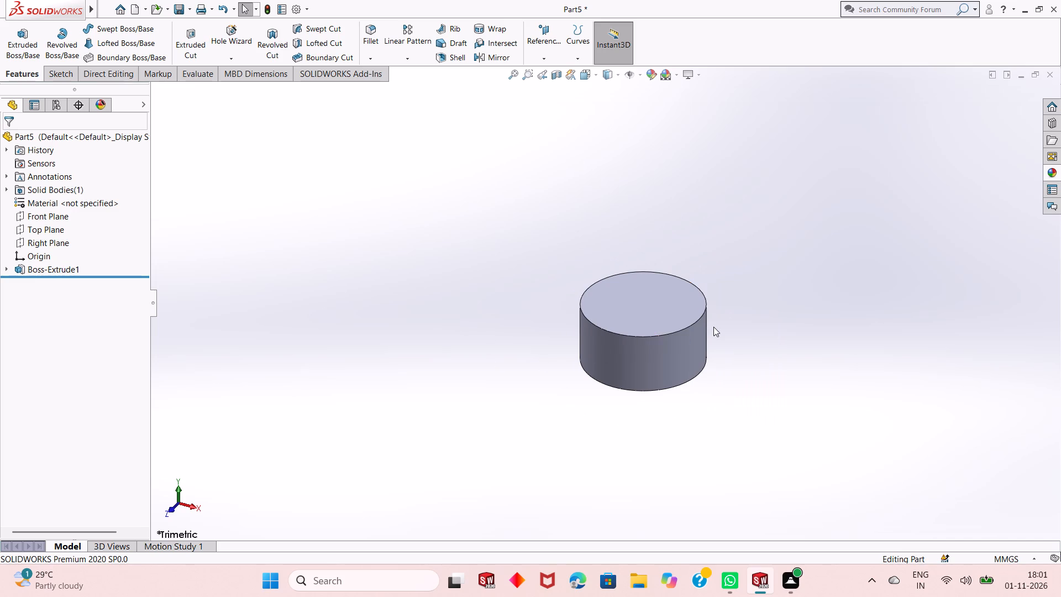
{"action": "scroll", "coordinate": [716, 327], "scroll_direction": "down", "scroll_amount": 2}
{"action": "scroll", "coordinate": [645, 310], "scroll_direction": "down", "scroll_amount": 1}
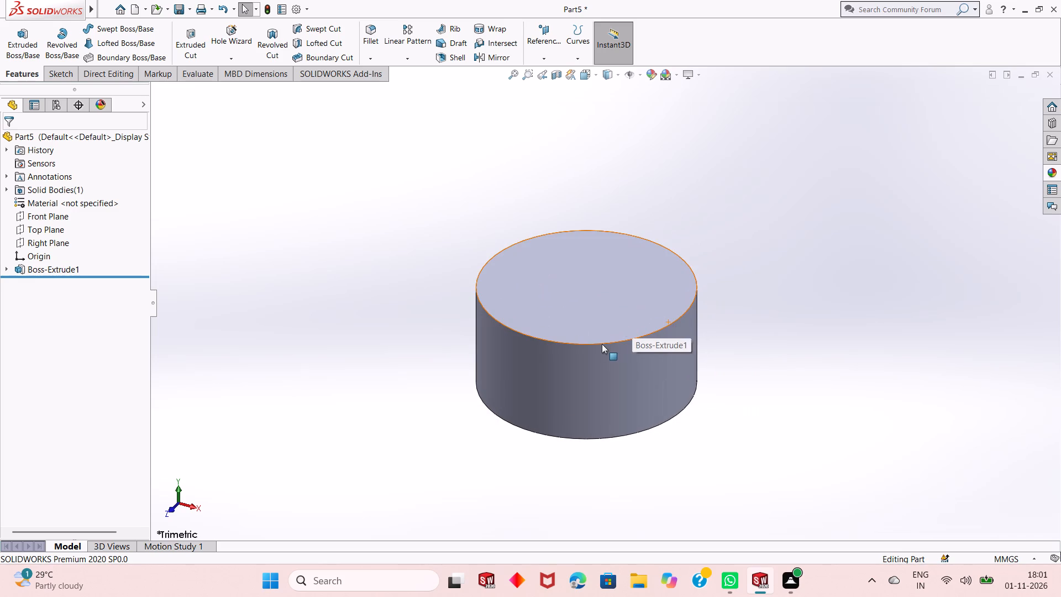
{"action": "scroll", "coordinate": [602, 345], "scroll_direction": "up", "scroll_amount": 1}
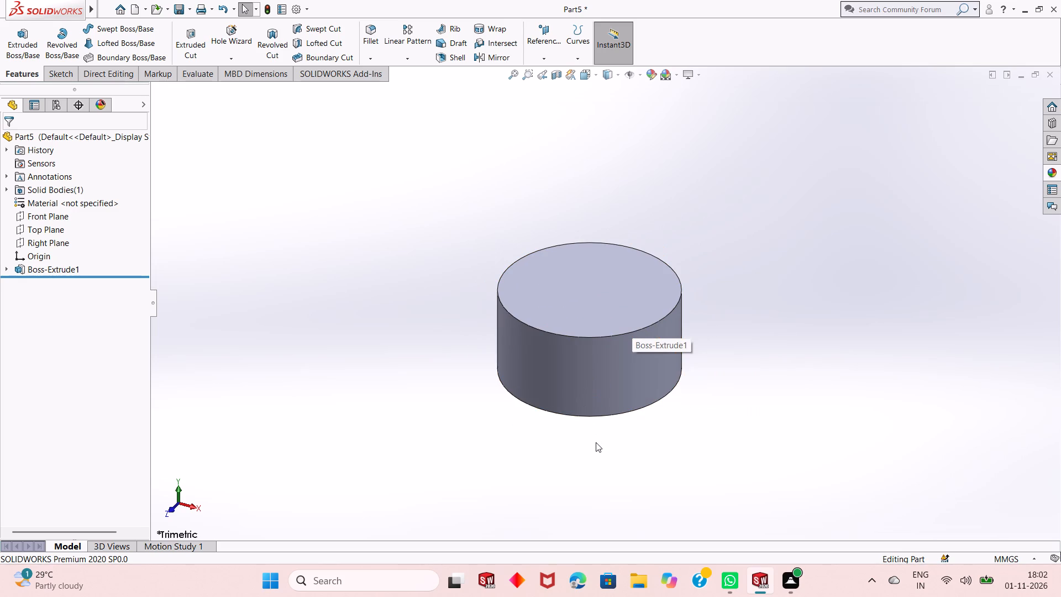
{"action": "middle_click_drag", "start_coordinate": [596, 444], "coordinate": [597, 369]}
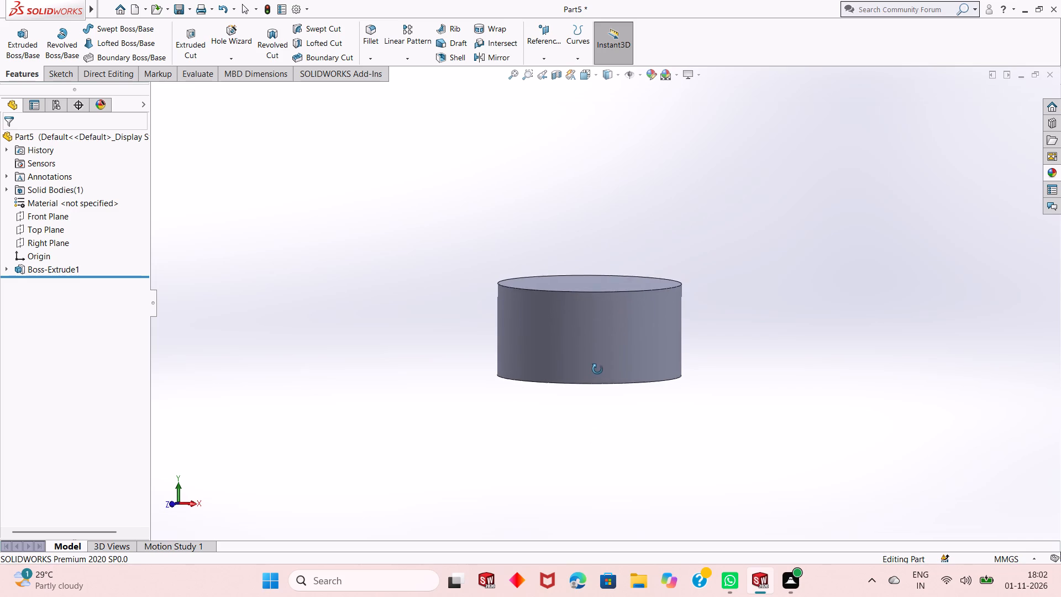
{"action": "middle_click_drag", "start_coordinate": [597, 369], "coordinate": [598, 284]}
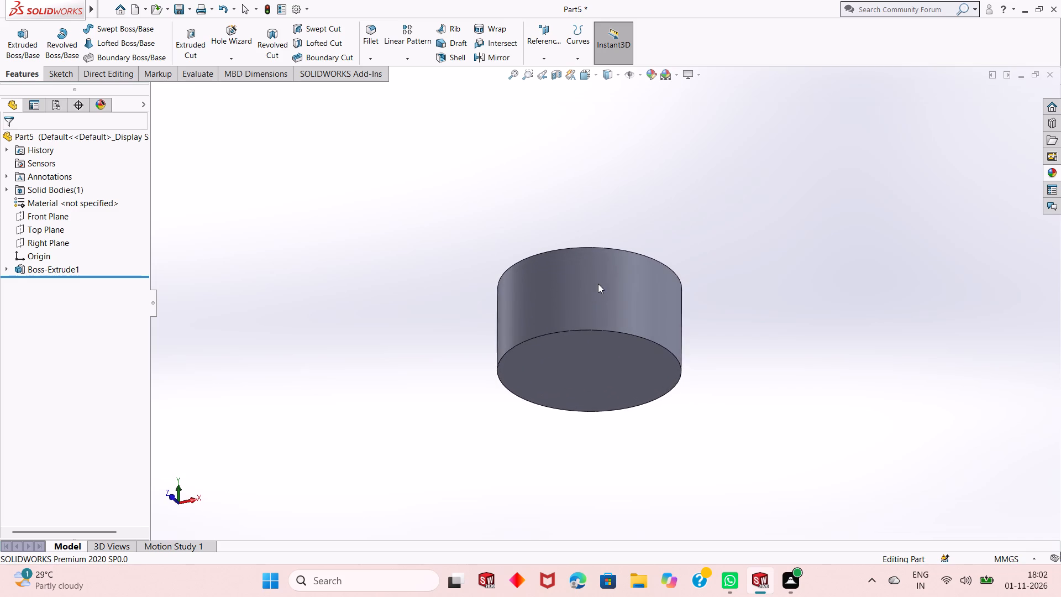
{"action": "left_click", "coordinate": [599, 344]}
{"action": "left_click", "coordinate": [644, 314]}
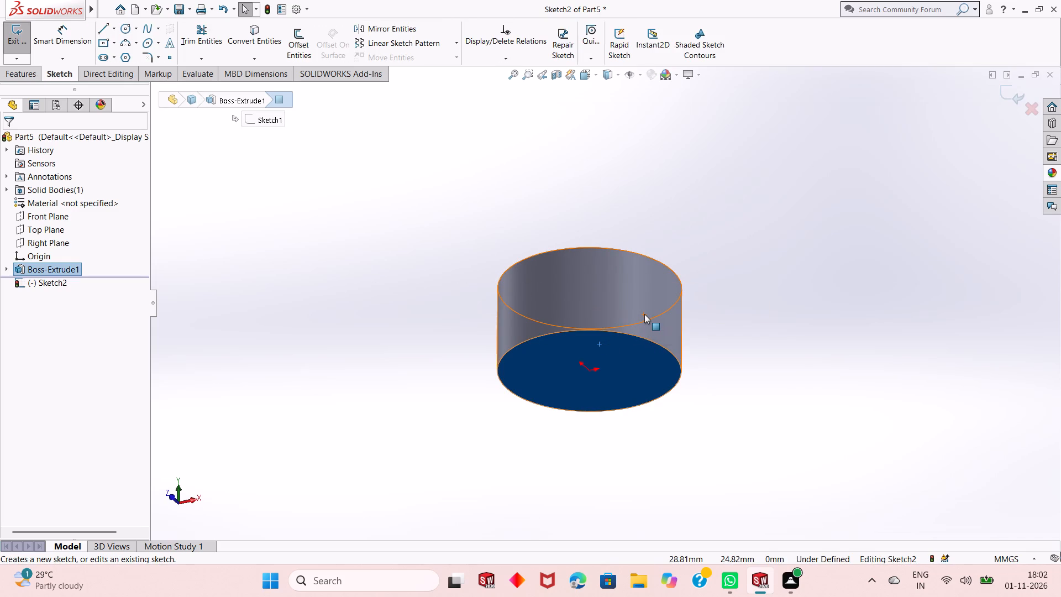
{"action": "key", "text": "ctrl+8"}
{"action": "scroll", "coordinate": [644, 314], "scroll_direction": "up", "scroll_amount": 5}
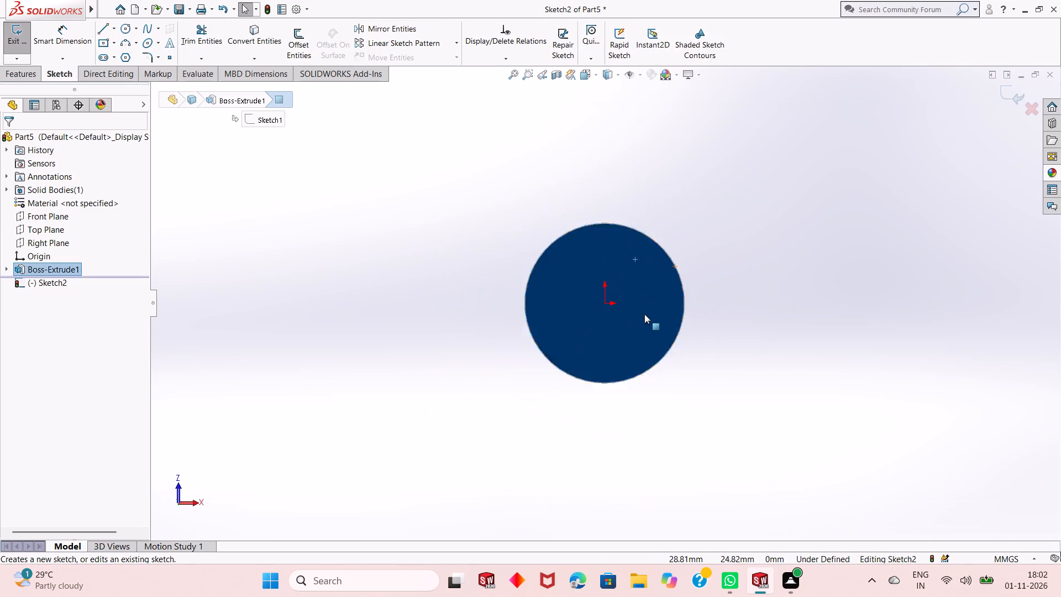
{"action": "scroll", "coordinate": [629, 271], "scroll_direction": "down", "scroll_amount": 2}
{"action": "left_click", "coordinate": [685, 201]}
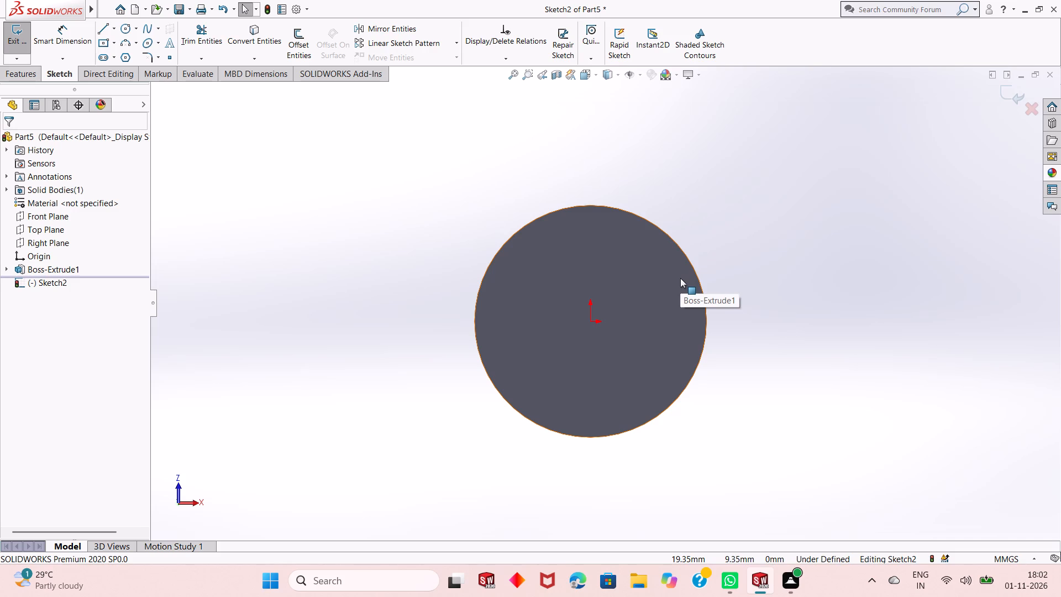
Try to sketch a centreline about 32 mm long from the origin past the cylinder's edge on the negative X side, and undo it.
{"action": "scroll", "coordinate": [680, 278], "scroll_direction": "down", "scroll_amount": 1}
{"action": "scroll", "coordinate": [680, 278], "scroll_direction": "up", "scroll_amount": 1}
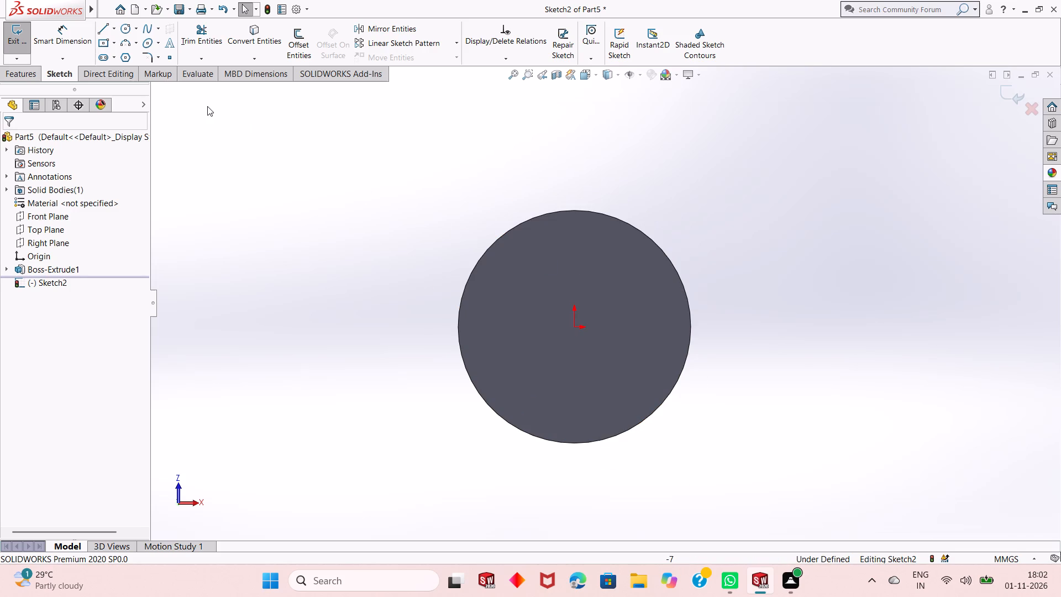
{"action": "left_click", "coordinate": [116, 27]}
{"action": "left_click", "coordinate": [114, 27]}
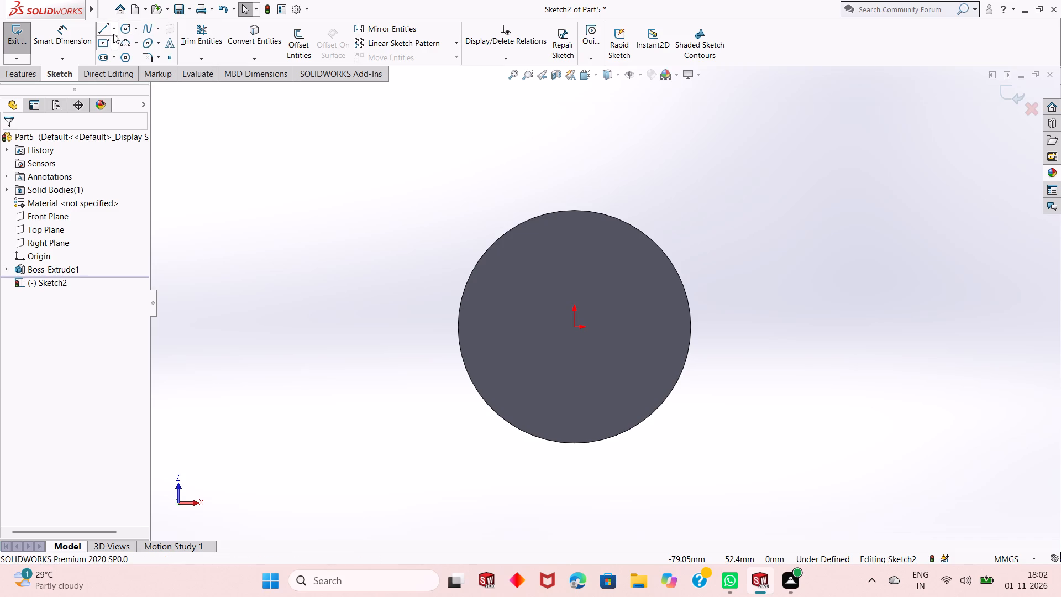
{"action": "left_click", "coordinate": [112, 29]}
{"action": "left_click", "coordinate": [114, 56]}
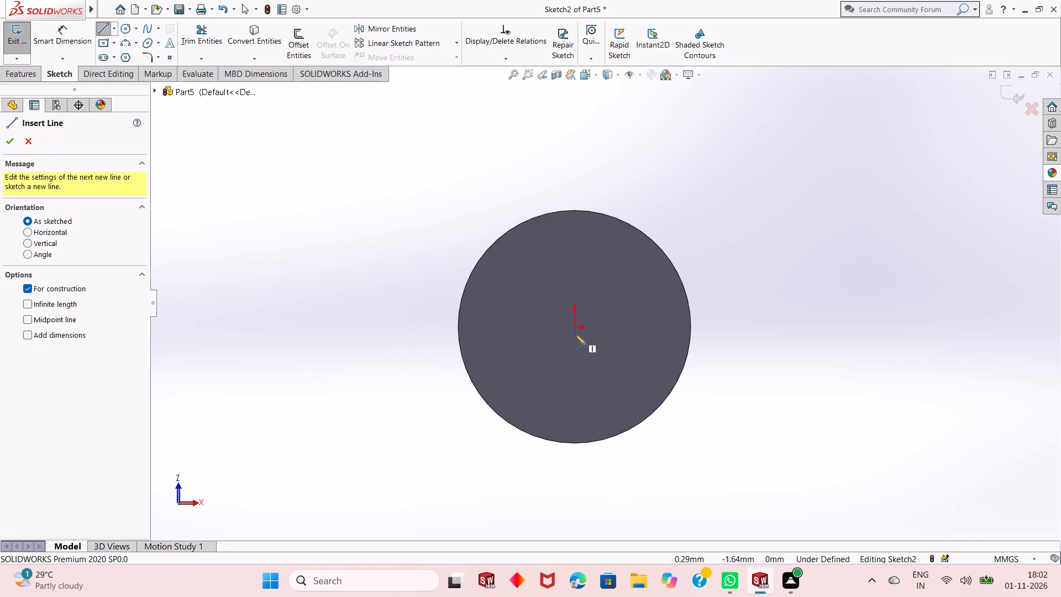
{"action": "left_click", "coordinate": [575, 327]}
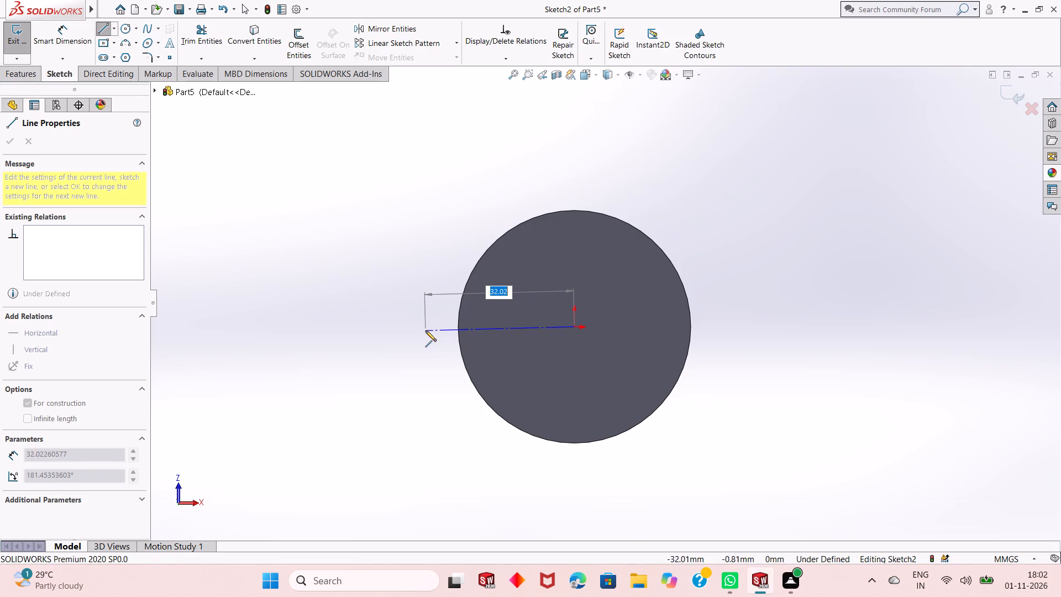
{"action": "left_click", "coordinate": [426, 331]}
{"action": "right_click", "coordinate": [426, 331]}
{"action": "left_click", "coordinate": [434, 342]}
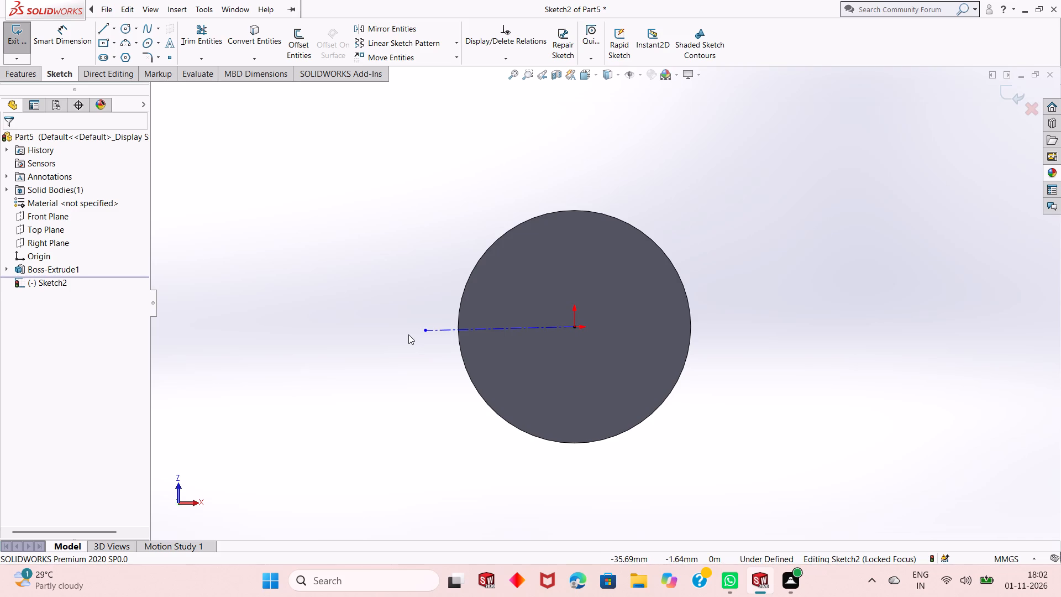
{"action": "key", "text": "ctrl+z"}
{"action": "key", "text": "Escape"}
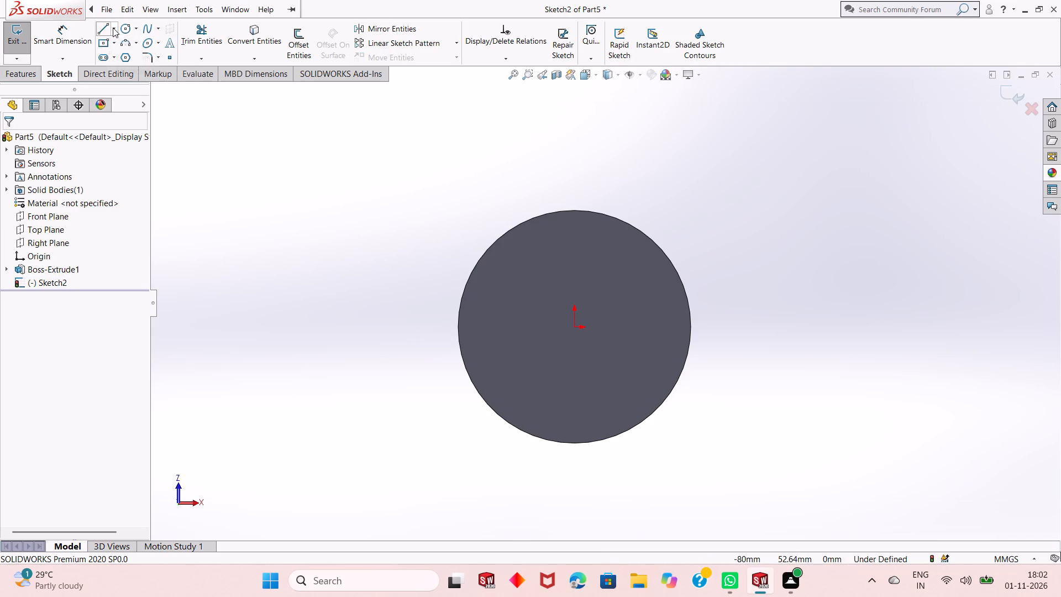
Sketch a horizontal centreline about 30 mm long from the origin past the cylinder's edge on the negative X side.
{"action": "left_click", "coordinate": [113, 28]}
{"action": "left_click", "coordinate": [118, 58]}
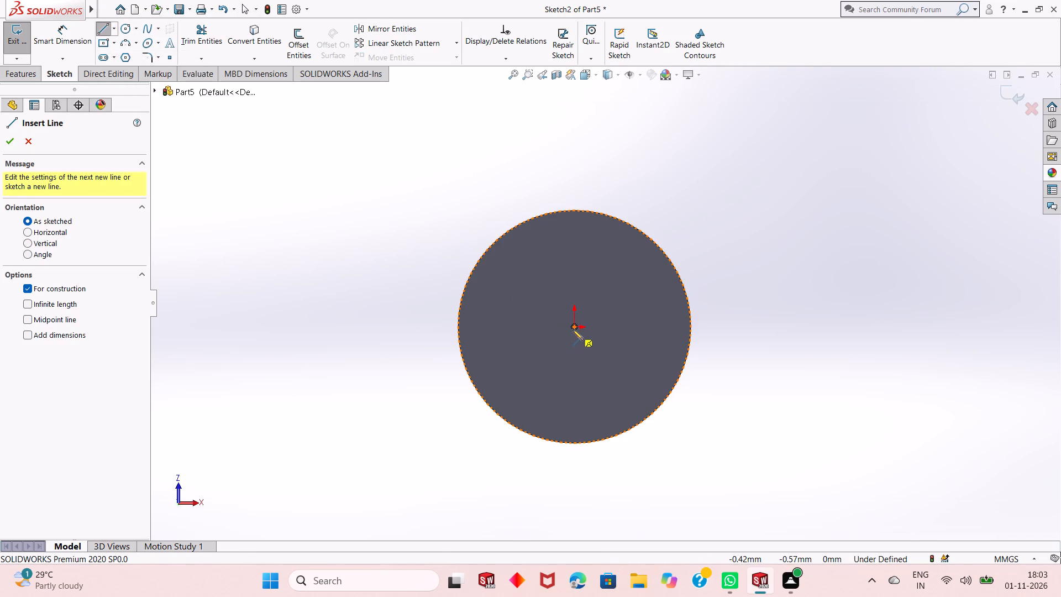
{"action": "left_click", "coordinate": [572, 329]}
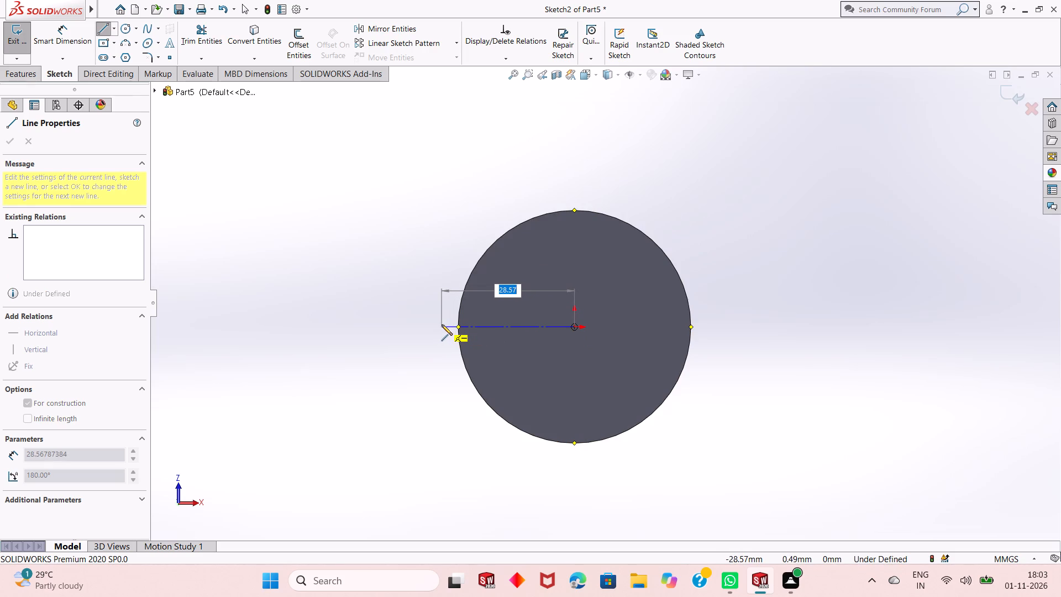
{"action": "left_click", "coordinate": [435, 324]}
{"action": "key", "text": "Escape"}
{"action": "key", "text": "Escape"}
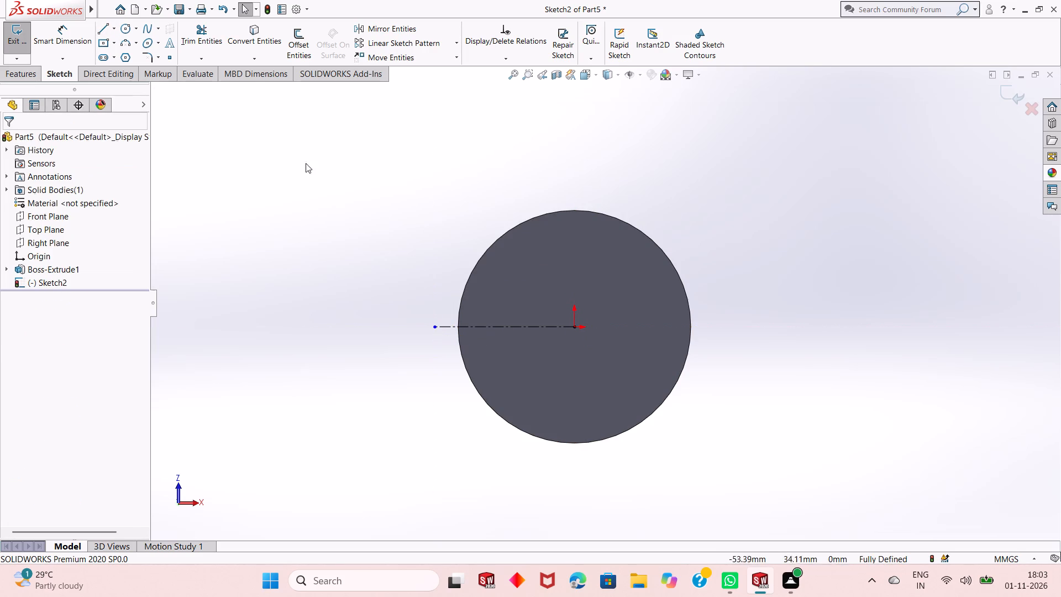
Offset the centreline by 2 mm in both directions, with dimensions added.
{"action": "left_click", "coordinate": [293, 44]}
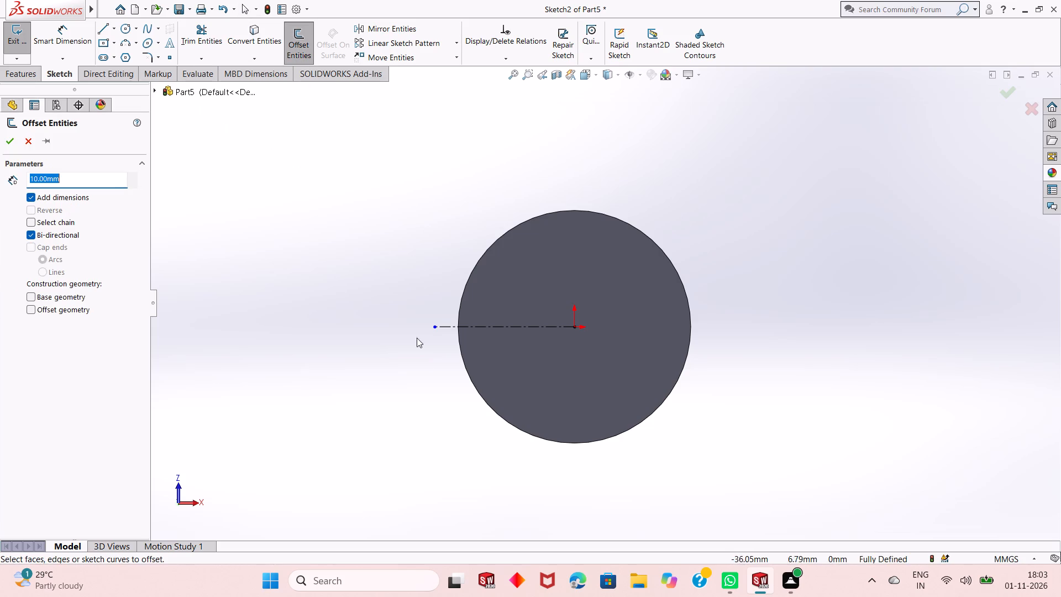
{"action": "left_click", "coordinate": [450, 327]}
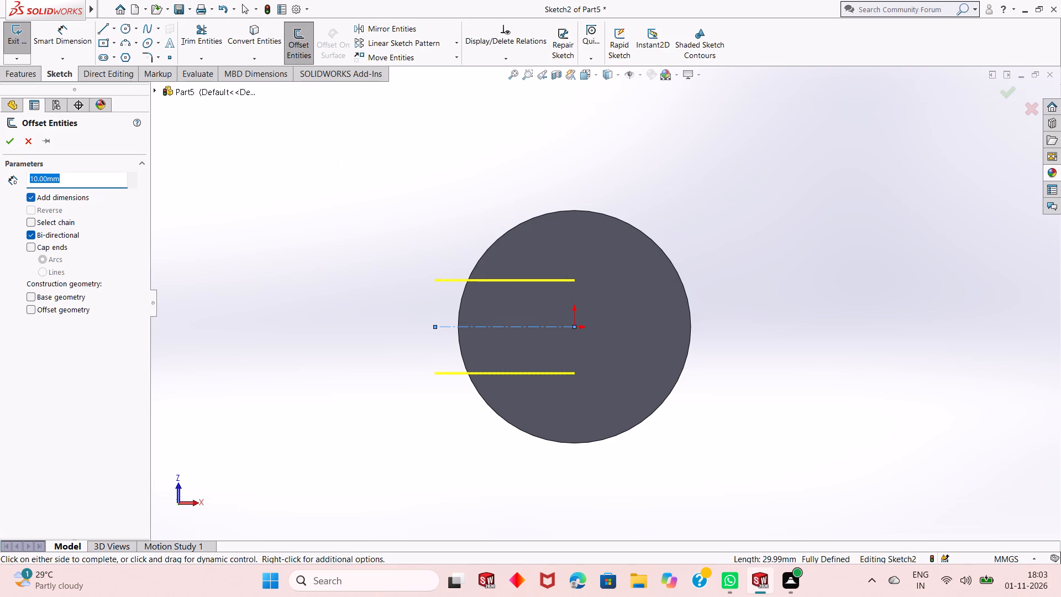
{"action": "key", "text": "2"}
{"action": "key", "text": "Return"}
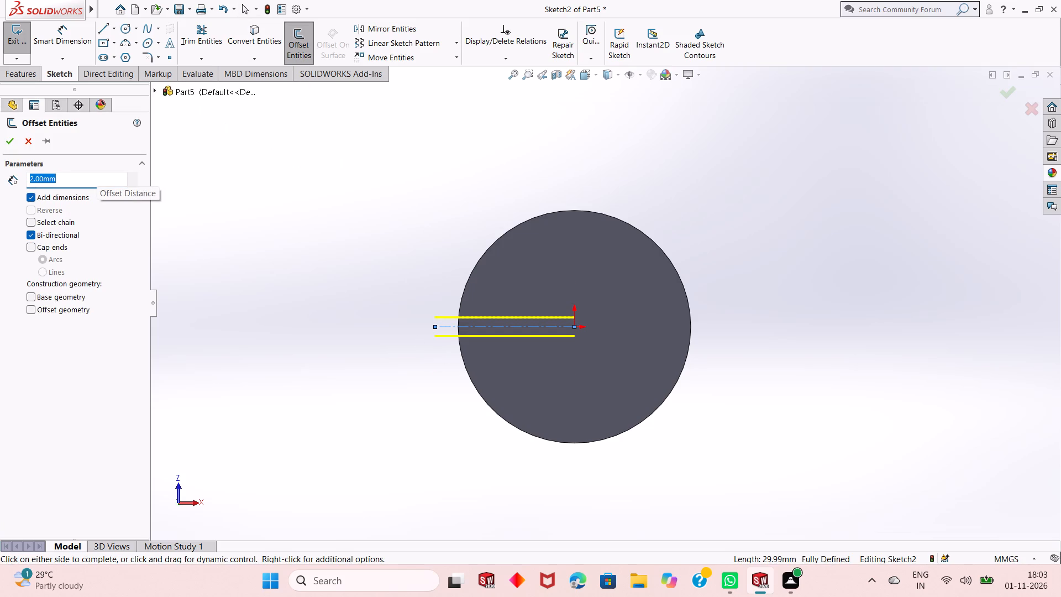
{"action": "left_click", "coordinate": [6, 137]}
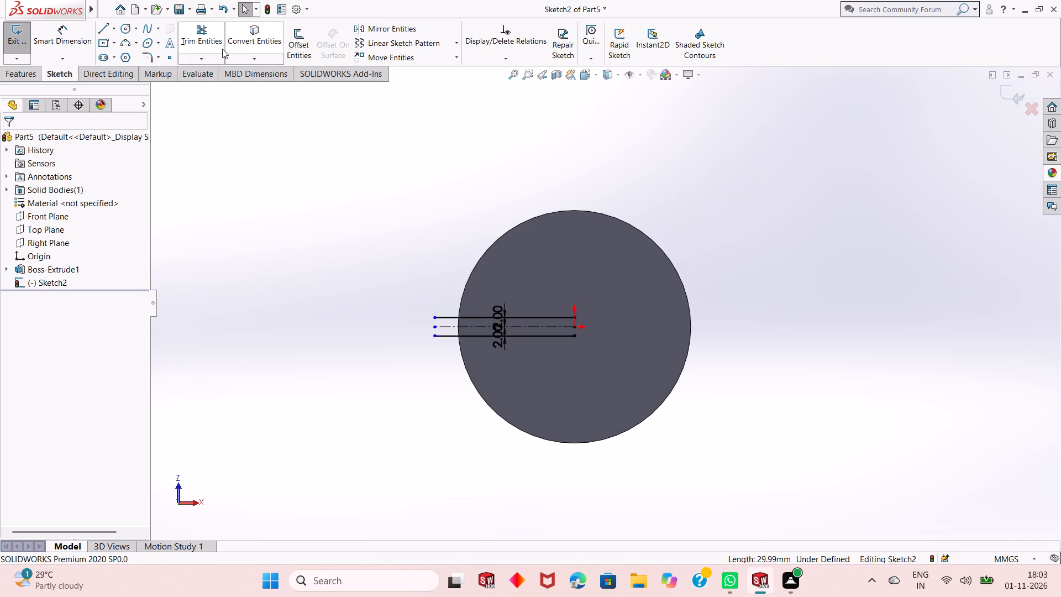
Sketch a vertical line about 9.8 mm long across both offset lines, just inside the cylinder's edge.
{"action": "left_click", "coordinate": [103, 29]}
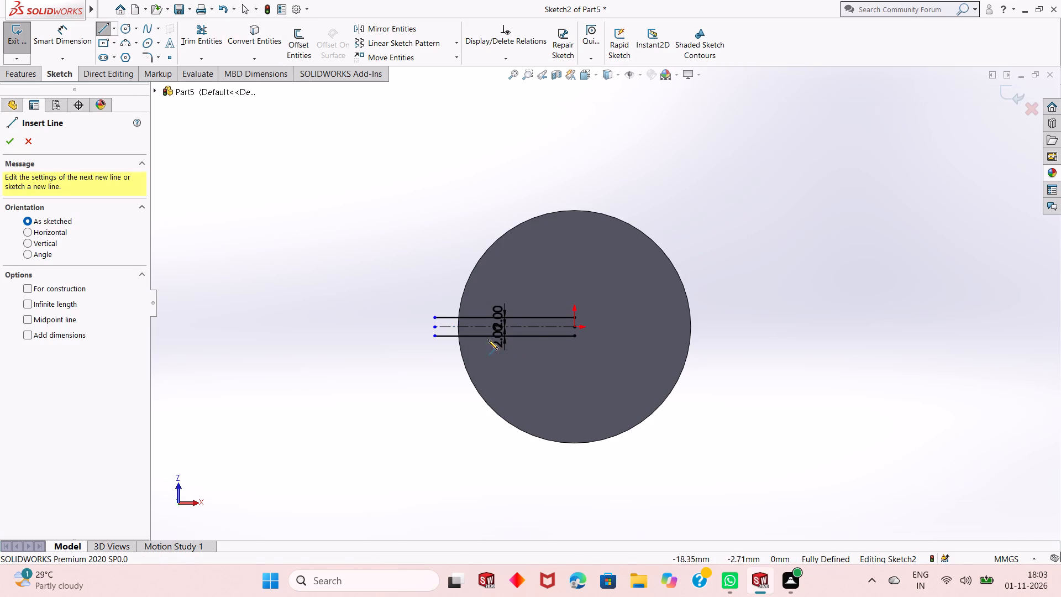
{"action": "scroll", "coordinate": [488, 328], "scroll_direction": "down", "scroll_amount": 4}
{"action": "left_click", "coordinate": [497, 271]}
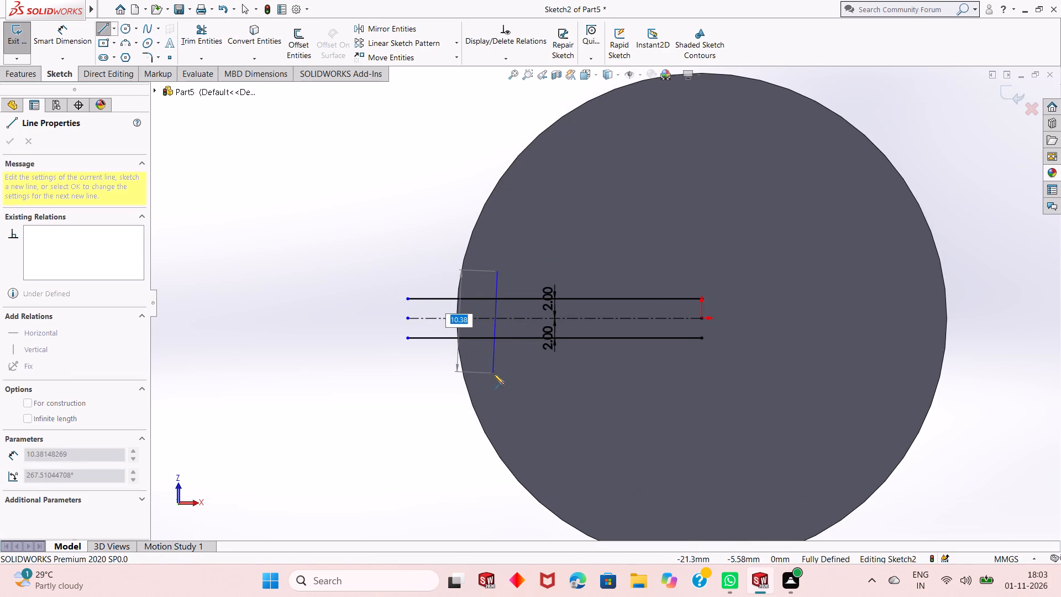
{"action": "left_click", "coordinate": [500, 368]}
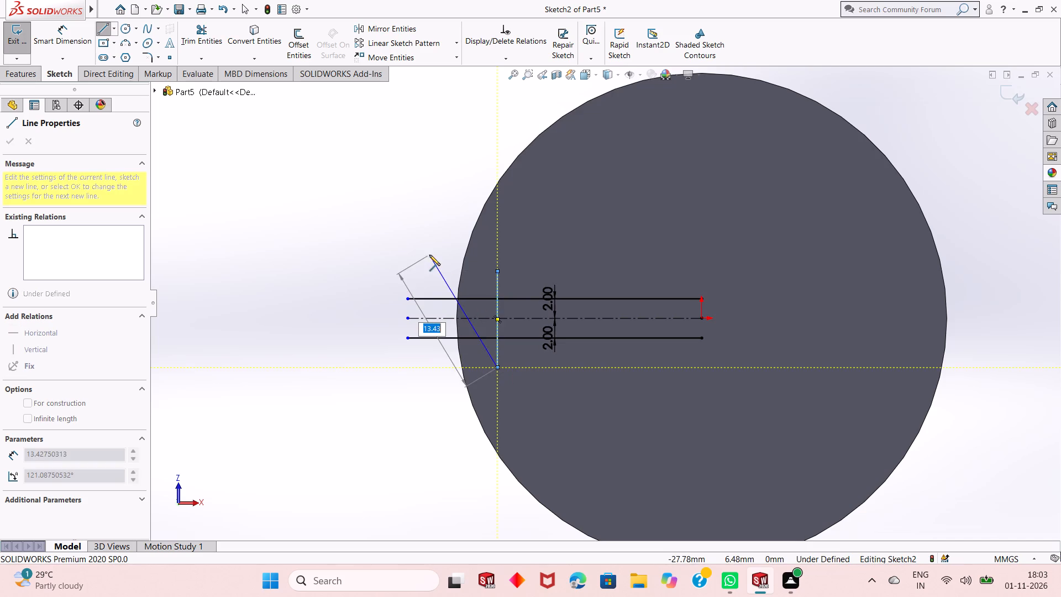
{"action": "right_click", "coordinate": [429, 255]}
{"action": "left_click", "coordinate": [443, 266]}
Dimension the vertical line's horizontal distance from the origin as 17 mm.
{"action": "left_click", "coordinate": [62, 42]}
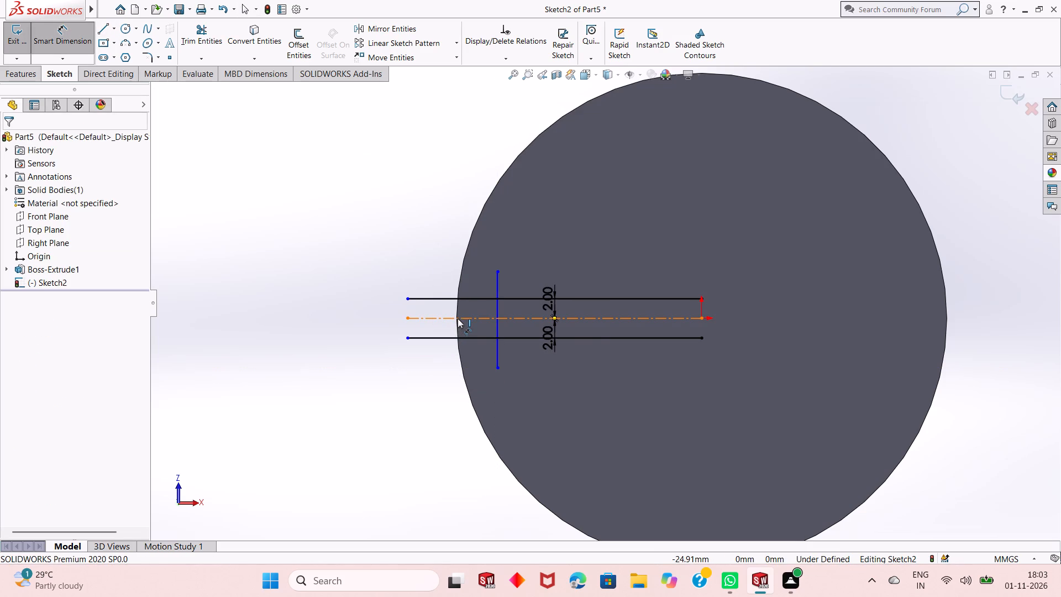
{"action": "left_click", "coordinate": [495, 304]}
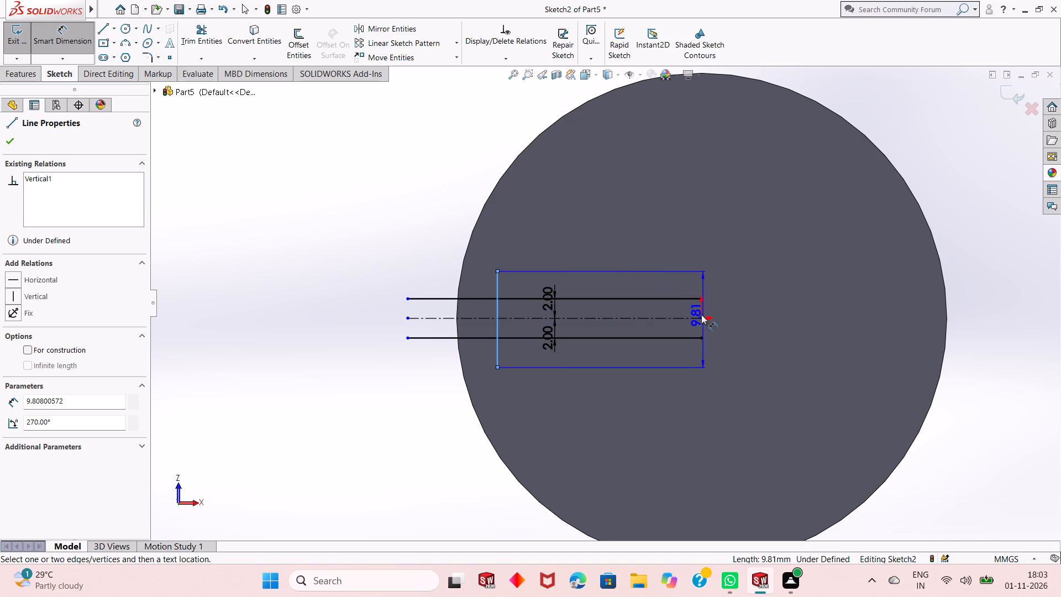
{"action": "left_click", "coordinate": [700, 318]}
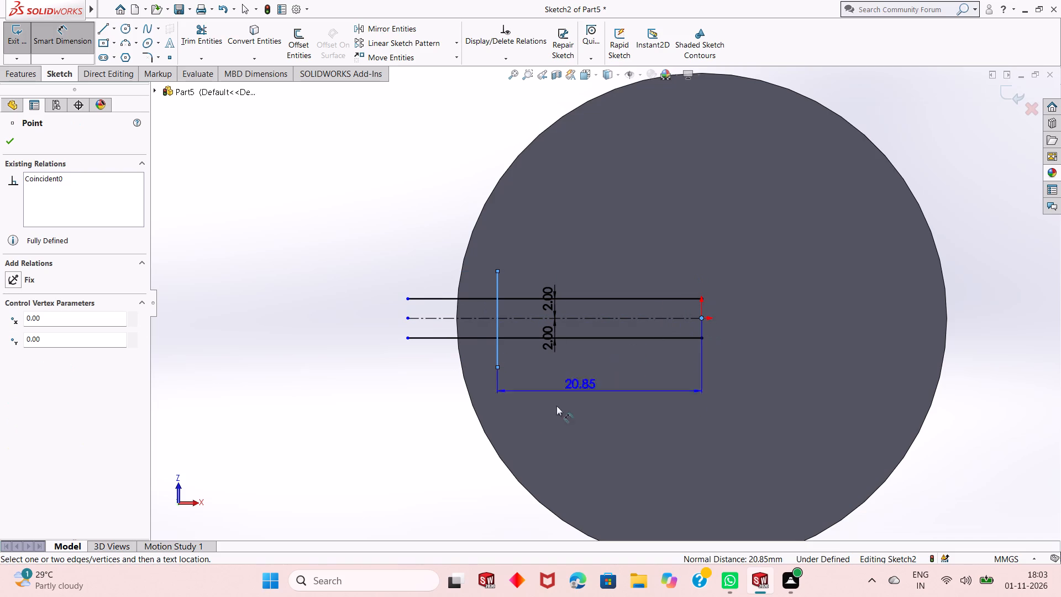
{"action": "left_click", "coordinate": [542, 416]}
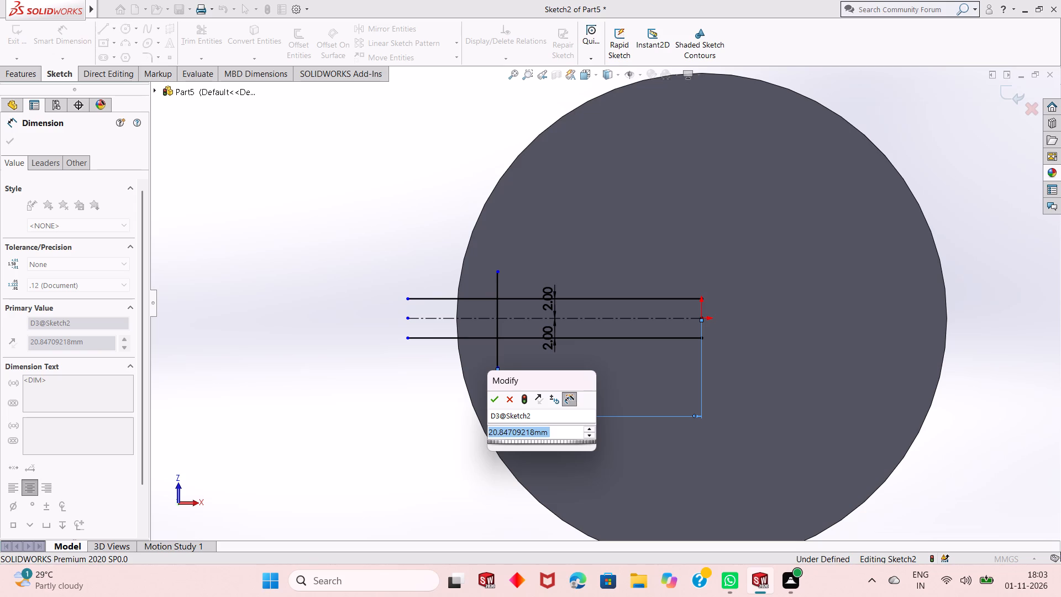
{"action": "type", "text": "25-8"}
{"action": "key", "text": "Return"}
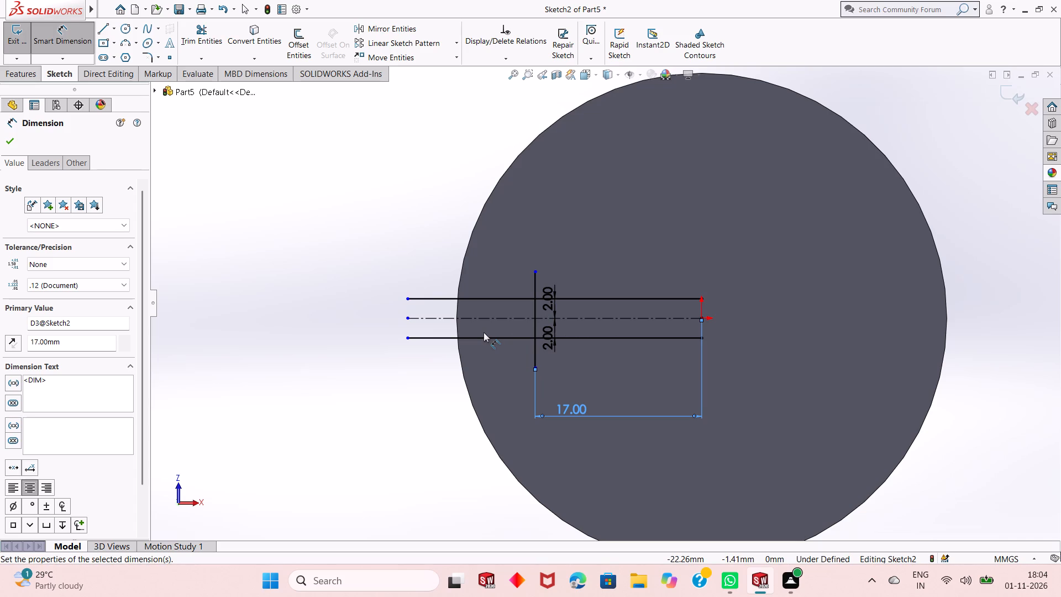
{"action": "scroll", "coordinate": [522, 344], "scroll_direction": "down", "scroll_amount": 1}
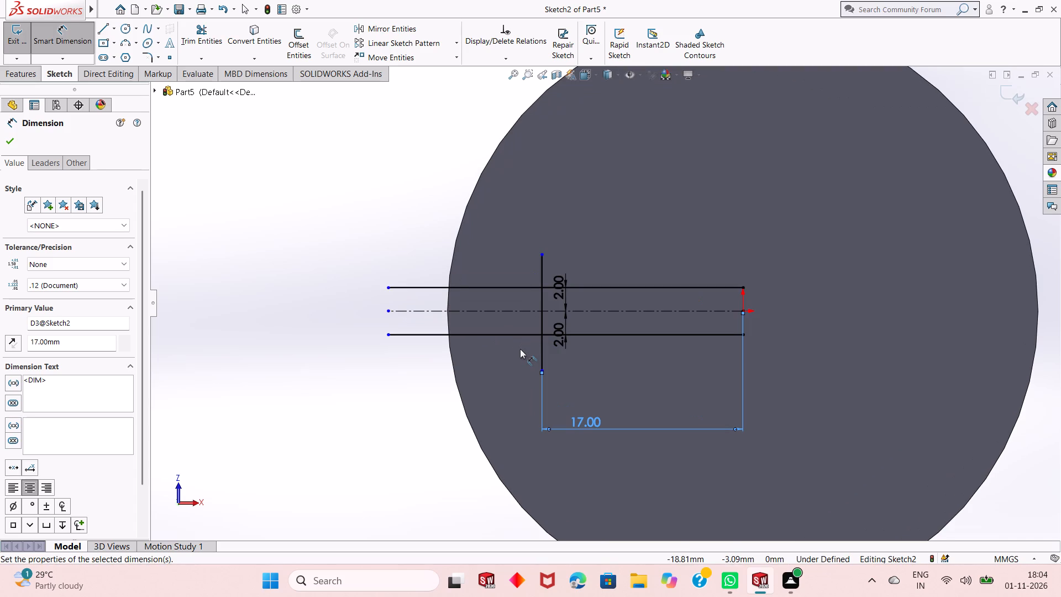
{"action": "scroll", "coordinate": [520, 349], "scroll_direction": "up", "scroll_amount": 1}
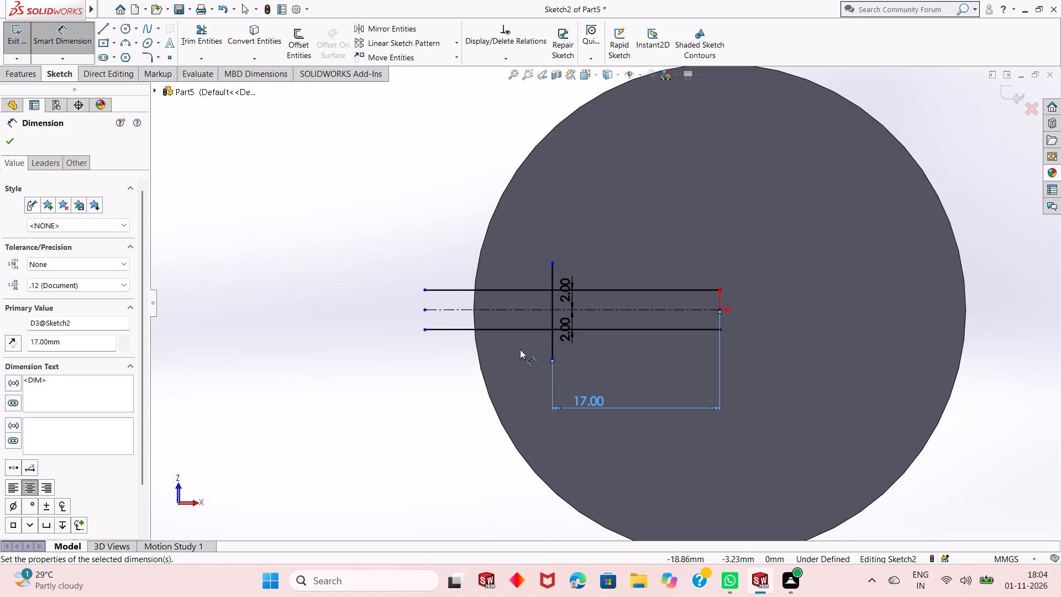
{"action": "scroll", "coordinate": [520, 349], "scroll_direction": "up", "scroll_amount": 2}
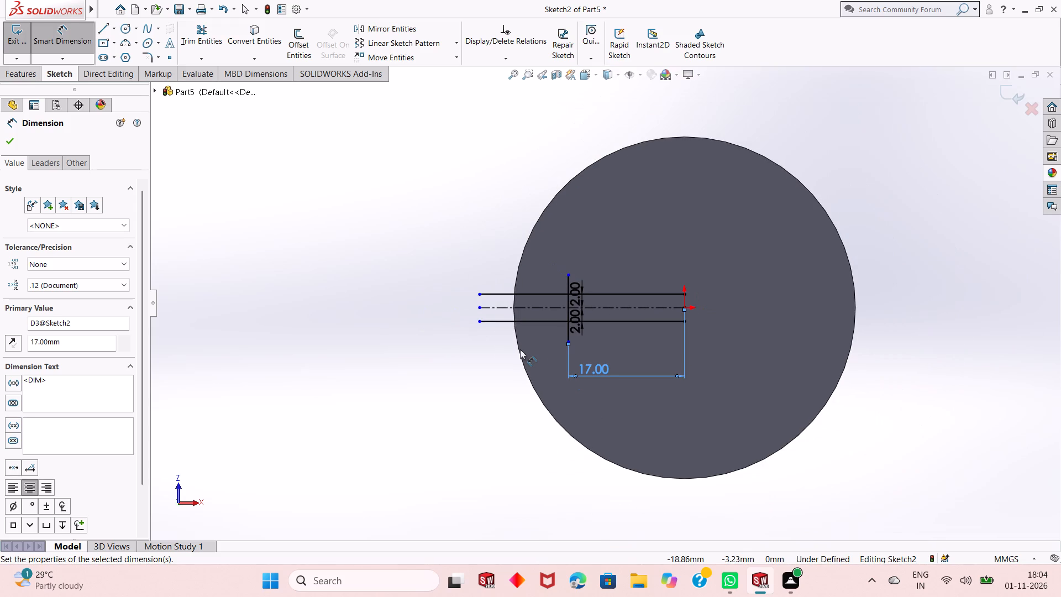
{"action": "scroll", "coordinate": [520, 349], "scroll_direction": "up", "scroll_amount": 2}
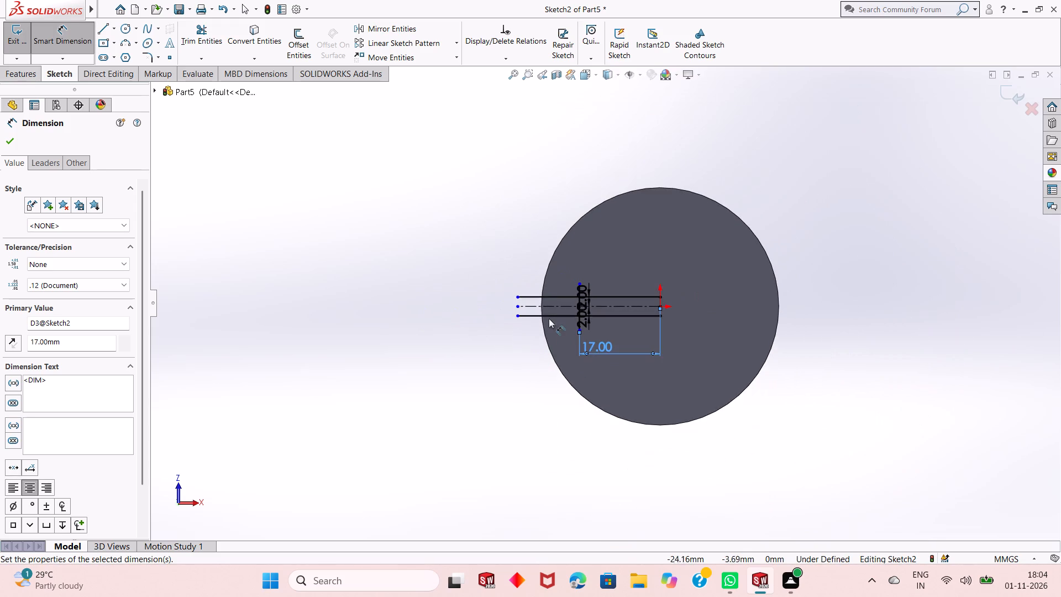
{"action": "scroll", "coordinate": [555, 310], "scroll_direction": "down", "scroll_amount": 3}
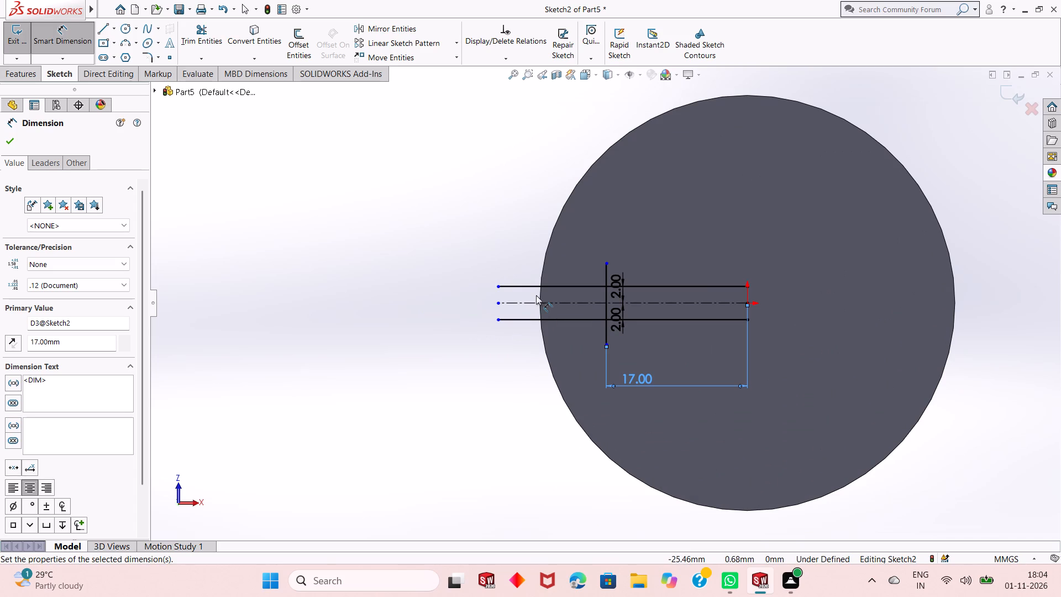
{"action": "key", "text": "Escape"}
{"action": "key", "text": "Escape"}
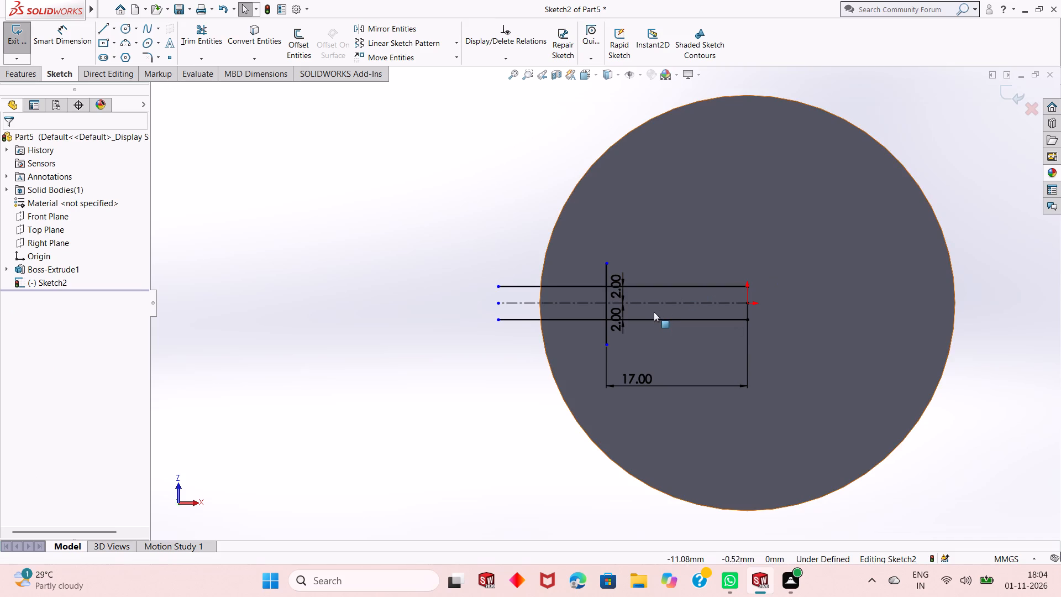
{"action": "key", "text": "Escape"}
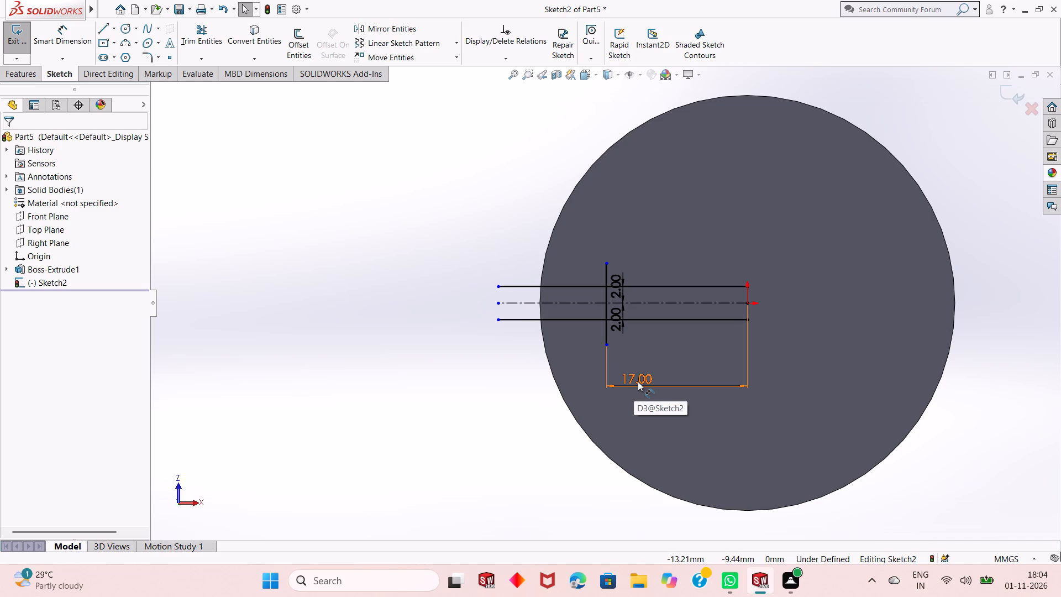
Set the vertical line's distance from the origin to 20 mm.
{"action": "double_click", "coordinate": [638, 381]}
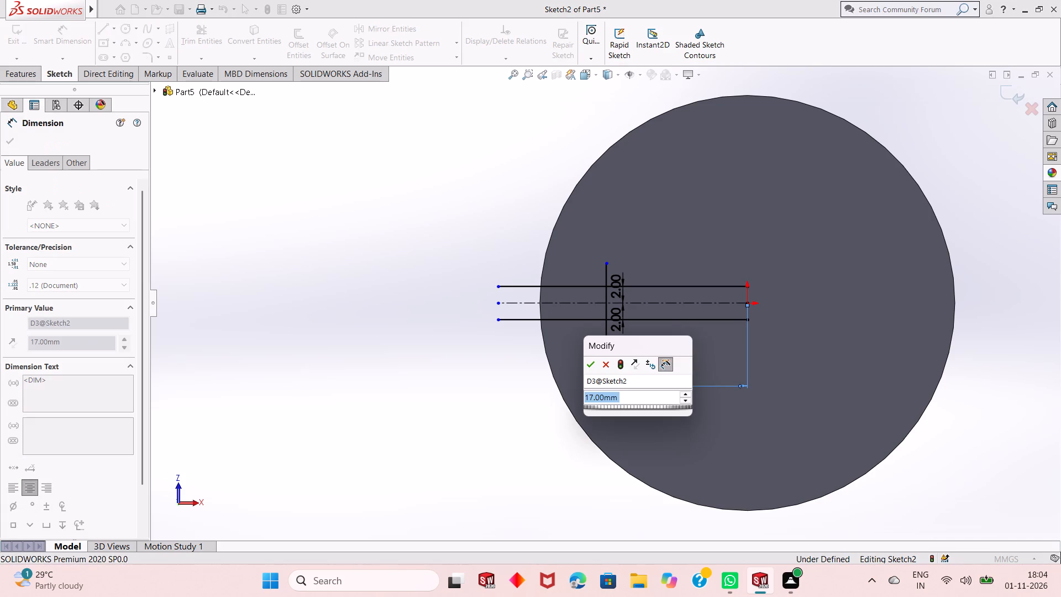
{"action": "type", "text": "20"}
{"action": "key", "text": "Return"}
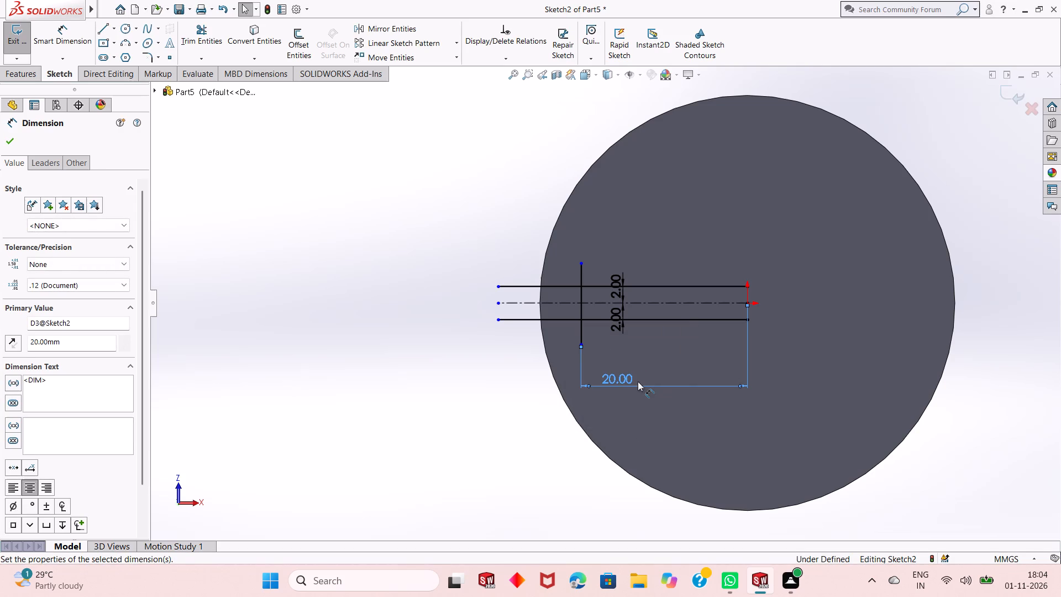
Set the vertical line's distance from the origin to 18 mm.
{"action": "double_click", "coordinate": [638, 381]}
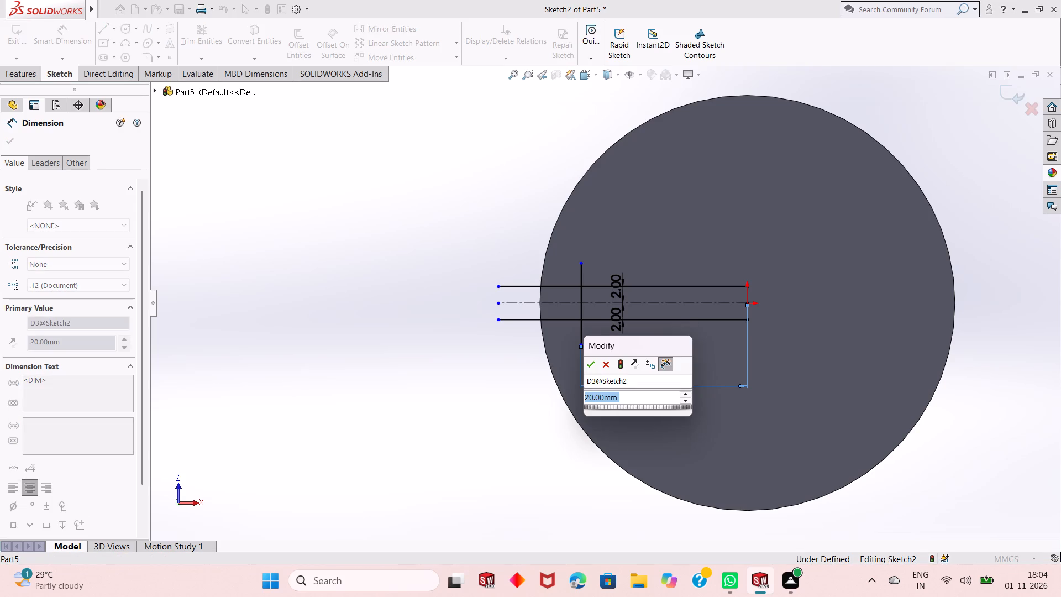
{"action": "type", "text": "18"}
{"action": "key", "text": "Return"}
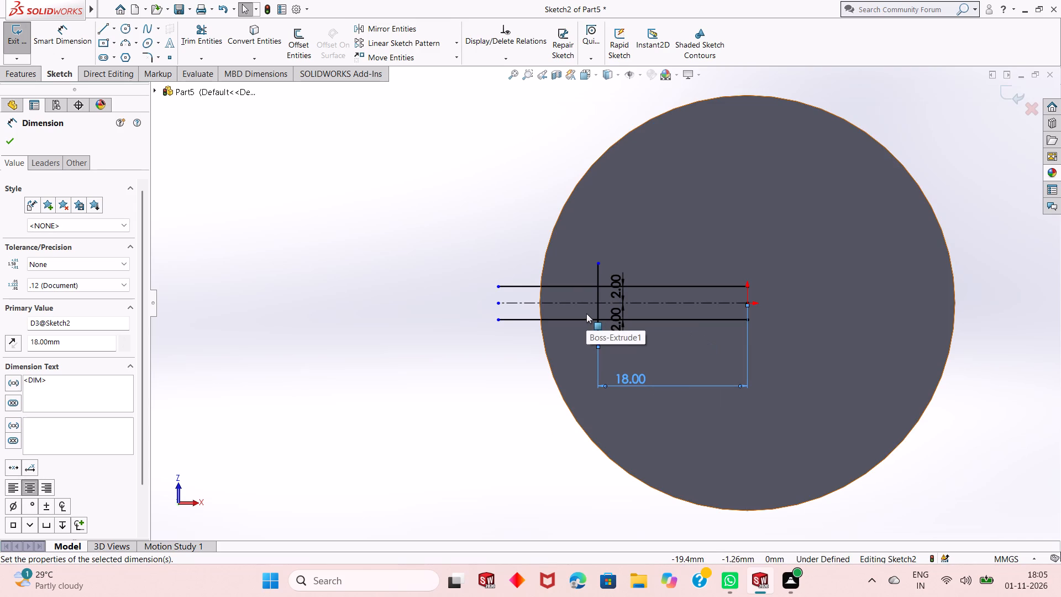
Set the vertical line's distance from the origin to 19 mm.
{"action": "double_click", "coordinate": [622, 381]}
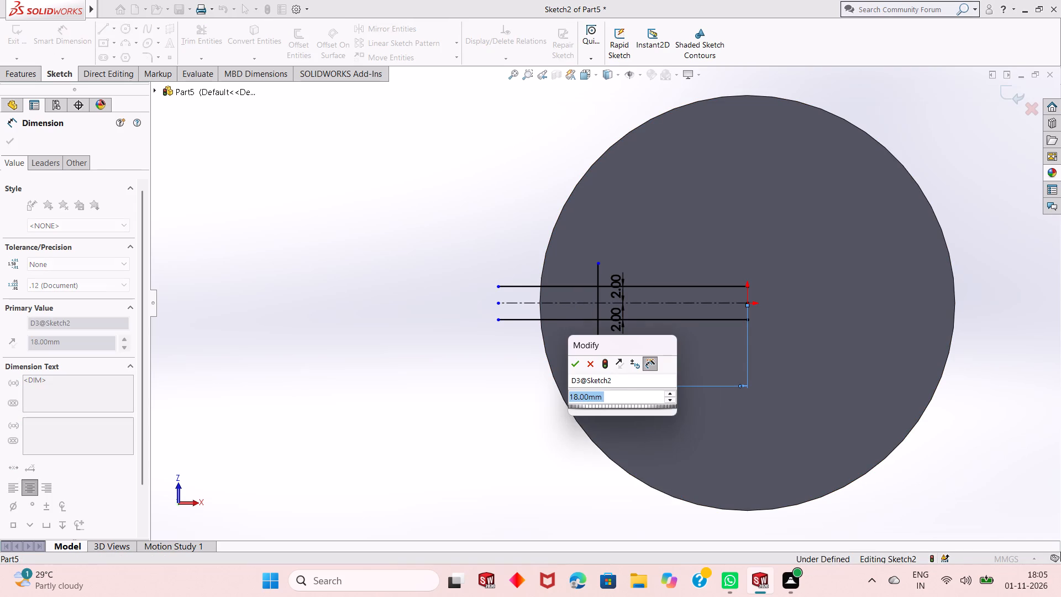
{"action": "type", "text": "19"}
{"action": "key", "text": "Return"}
{"action": "key", "text": "Return"}
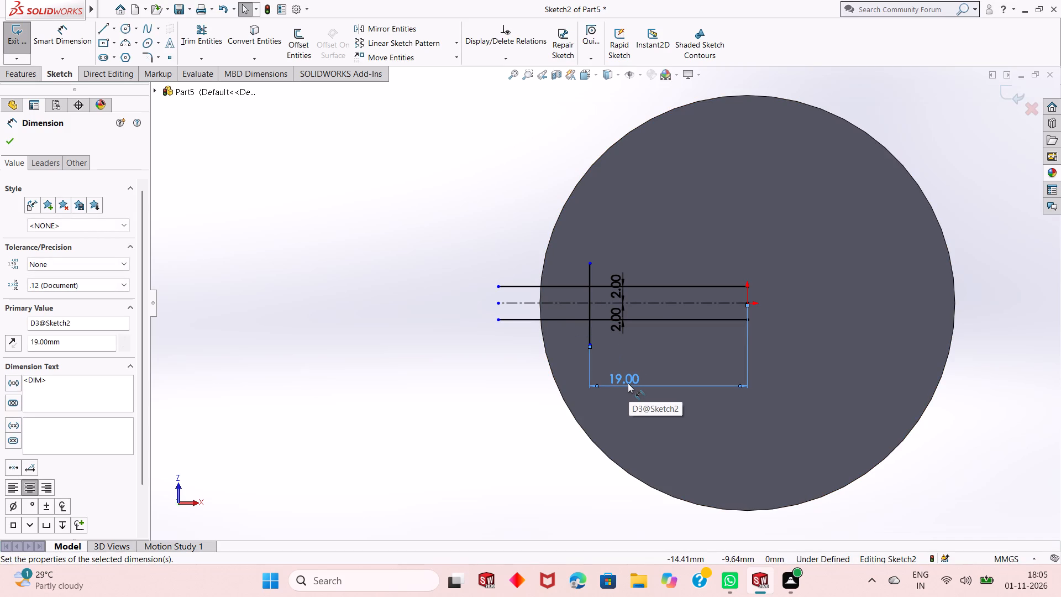
{"action": "left_click", "coordinate": [9, 141]}
Trim the vertical line's overhanging ends back to the two horizontal lines.
{"action": "left_click", "coordinate": [202, 40]}
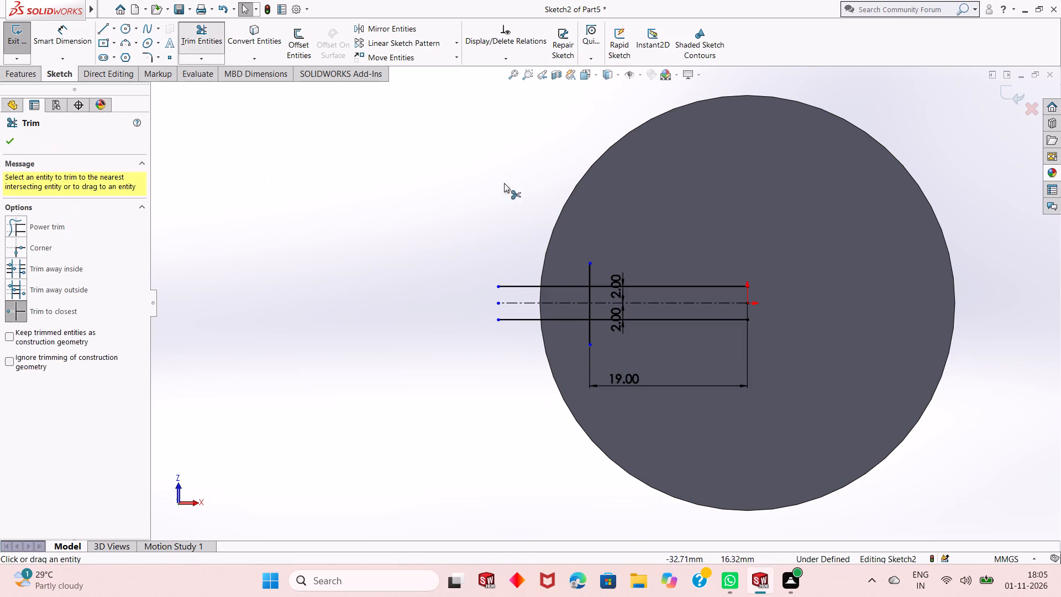
{"action": "left_click", "coordinate": [588, 275]}
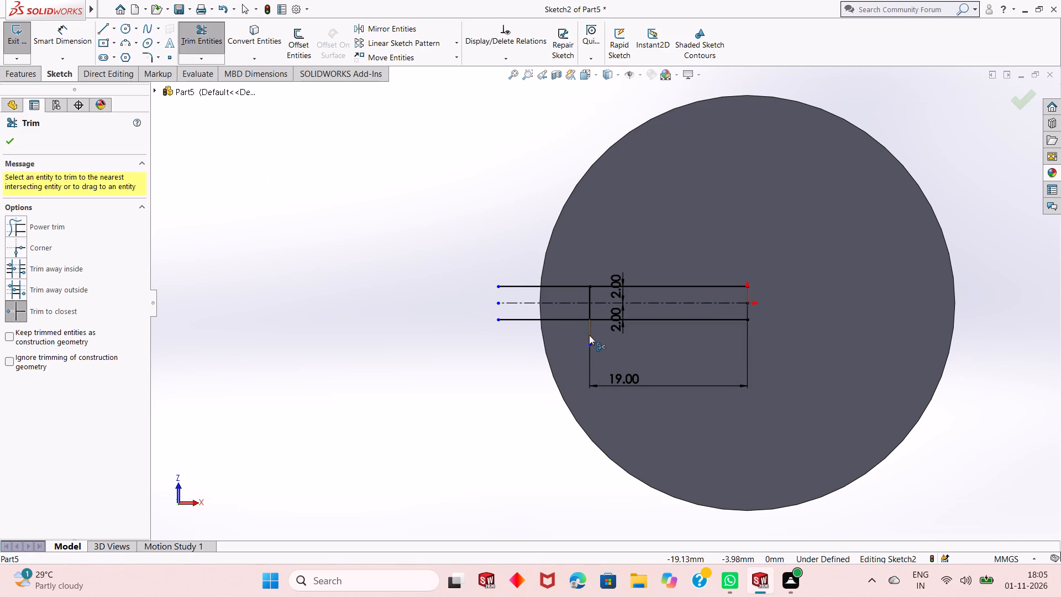
{"action": "left_click", "coordinate": [589, 335]}
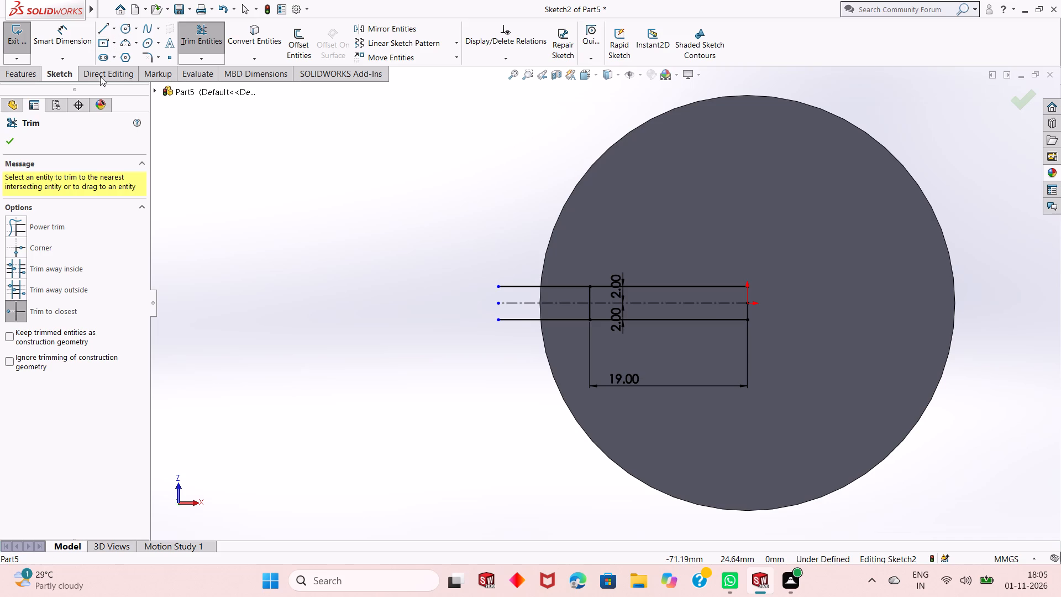
{"action": "left_click", "coordinate": [2, 144]}
Convert the bottom face's circular outer edge into a sketch entity.
{"action": "left_click", "coordinate": [263, 40]}
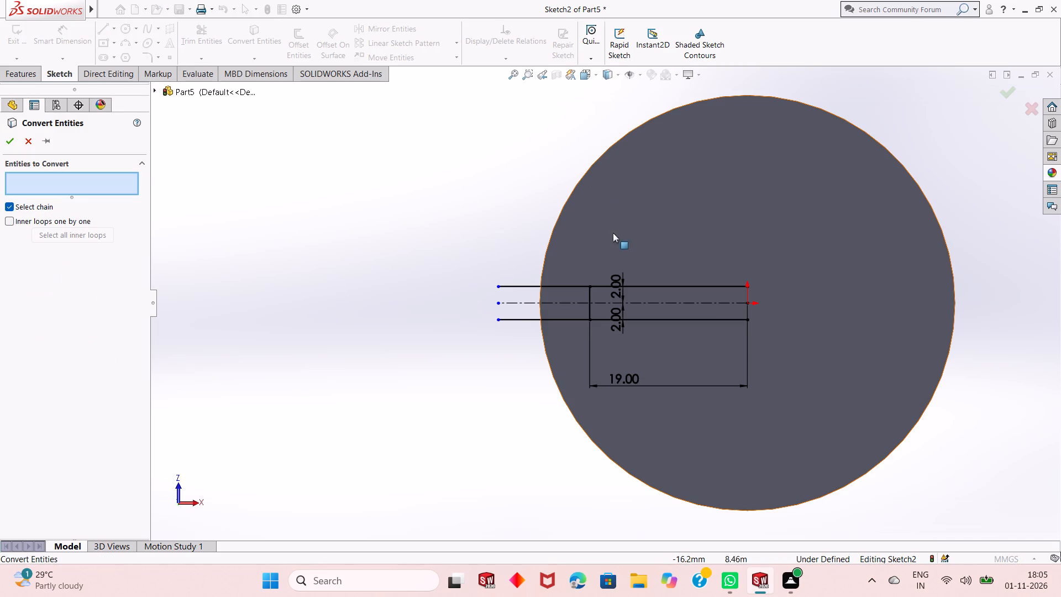
{"action": "left_click", "coordinate": [589, 170]}
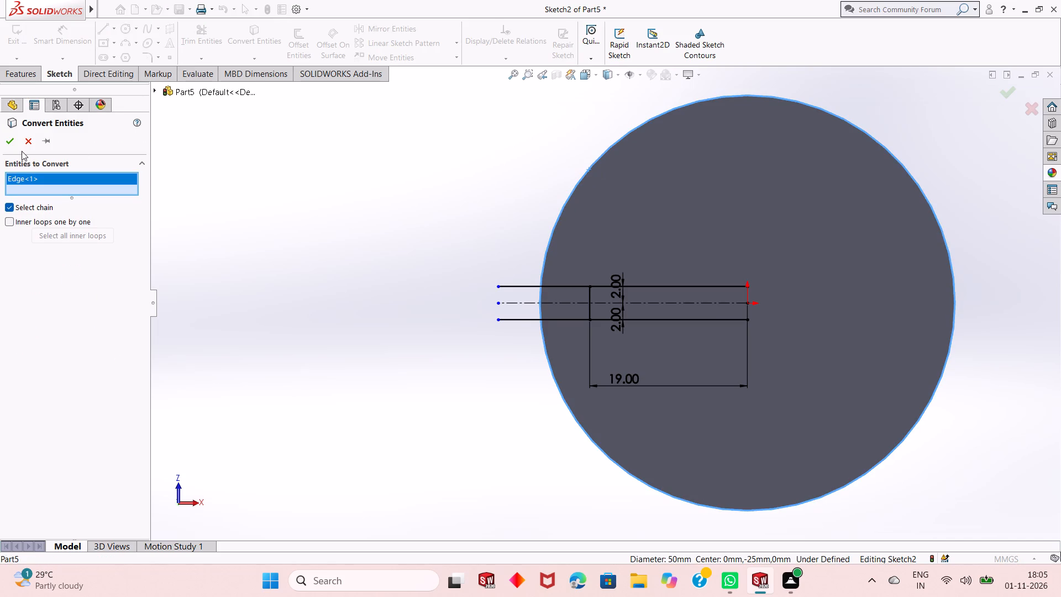
{"action": "left_click", "coordinate": [10, 144]}
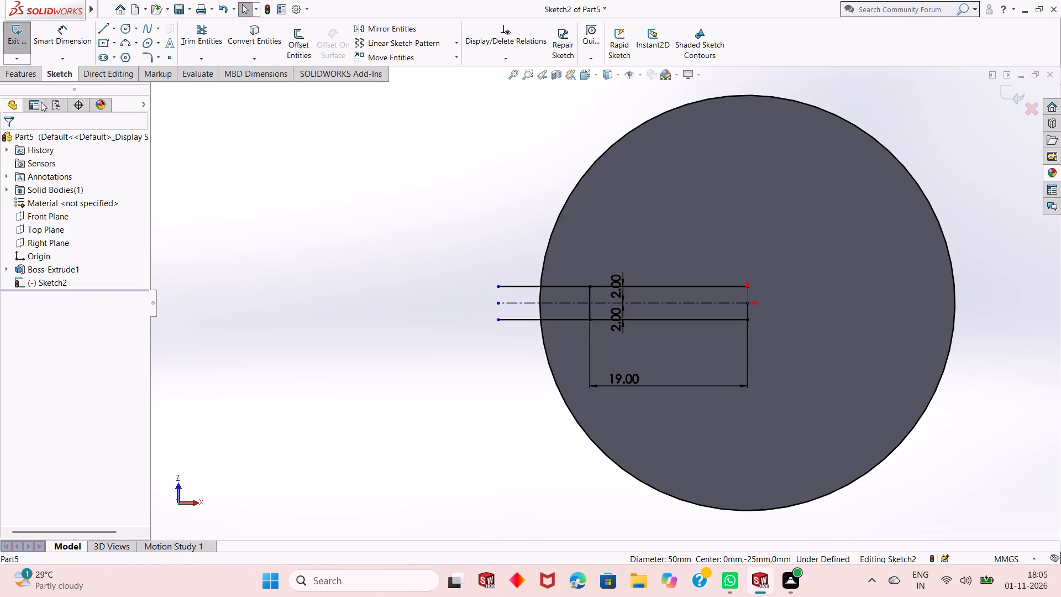
Trim the converted circle and both horizontal lines to leave only the small closed slot profile at the rim.
{"action": "left_click", "coordinate": [216, 30]}
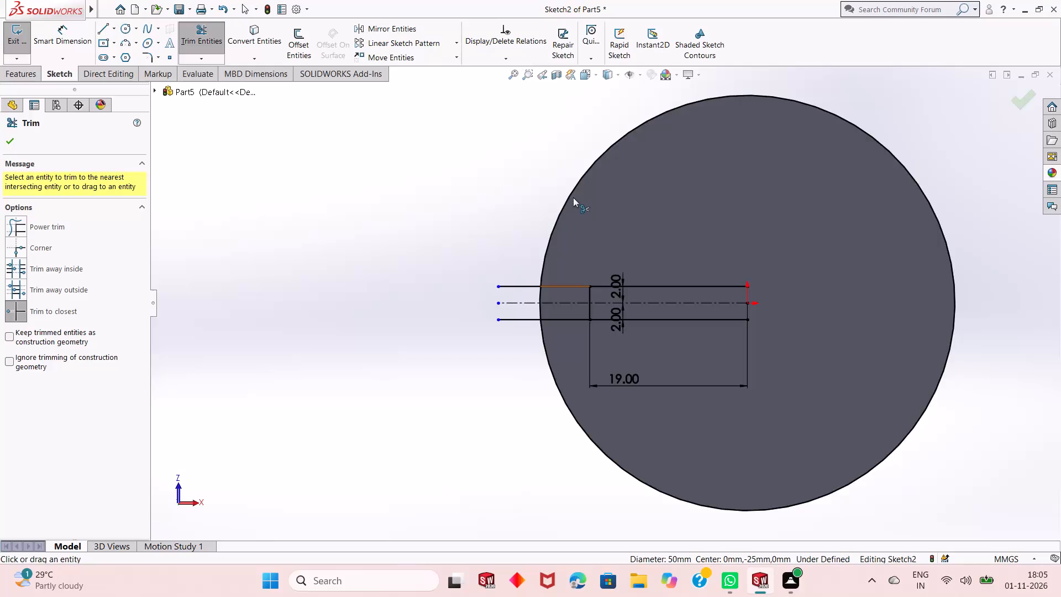
{"action": "left_click", "coordinate": [573, 187]}
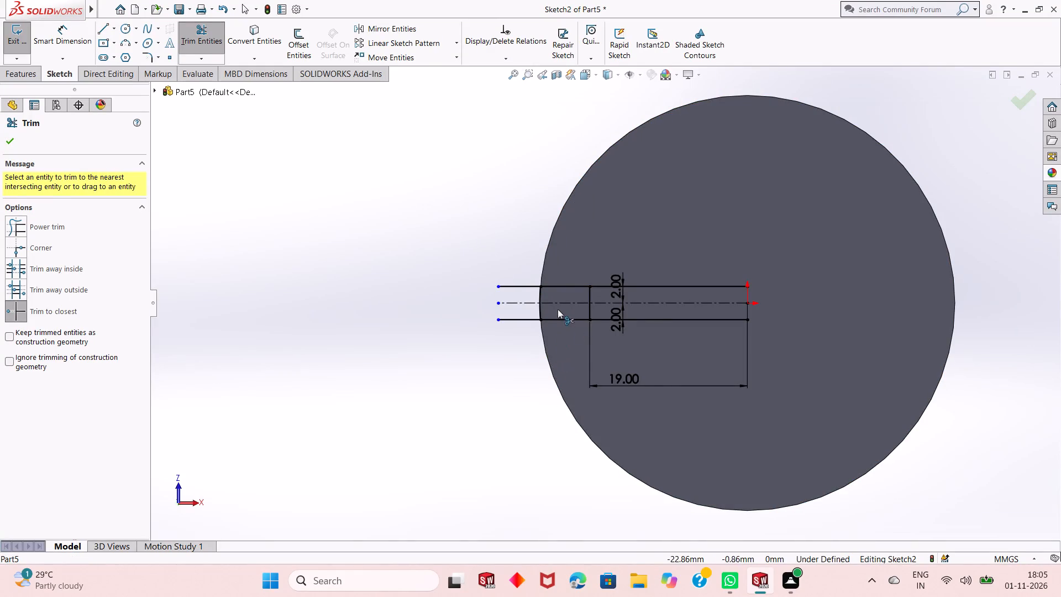
{"action": "scroll", "coordinate": [558, 309], "scroll_direction": "down", "scroll_amount": 3}
{"action": "left_click", "coordinate": [518, 270]}
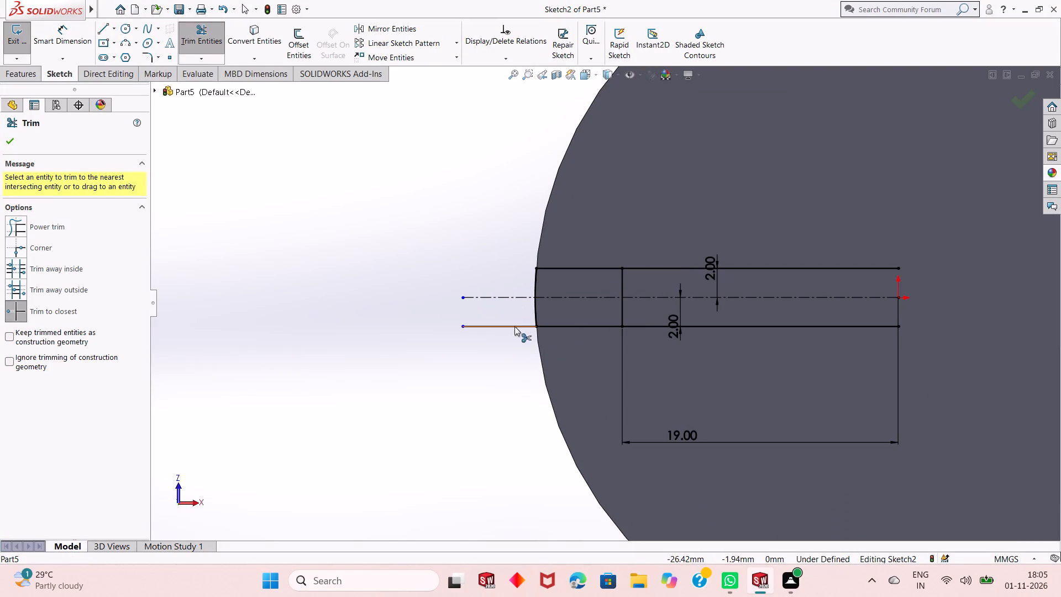
{"action": "left_click", "coordinate": [514, 327]}
{"action": "left_click", "coordinate": [734, 268]}
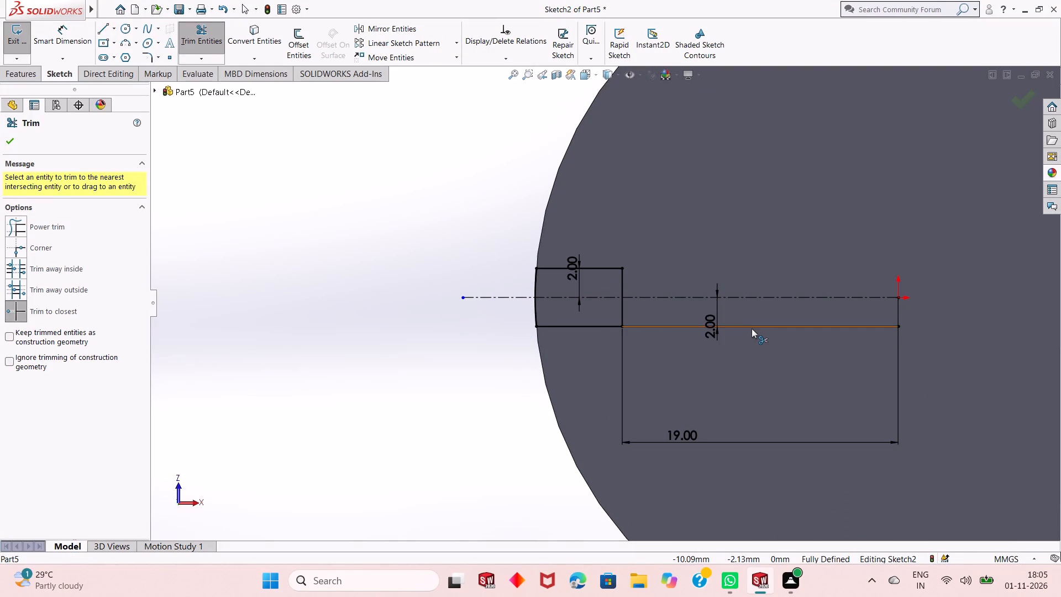
{"action": "left_click", "coordinate": [752, 329]}
{"action": "scroll", "coordinate": [586, 327], "scroll_direction": "up", "scroll_amount": 2}
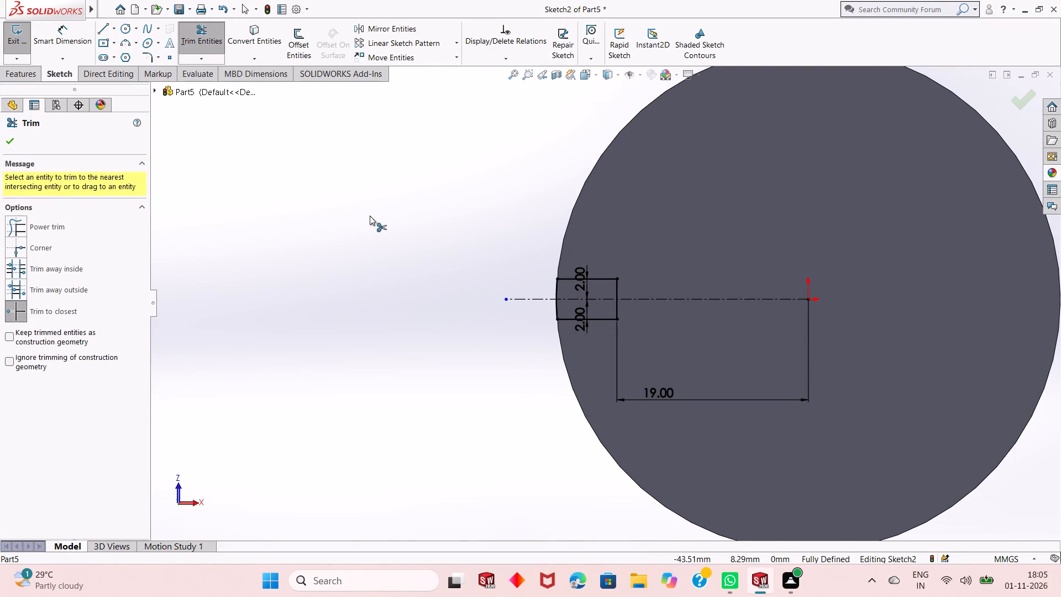
{"action": "right_click", "coordinate": [370, 216]}
{"action": "left_click", "coordinate": [379, 254]}
Cut-extrude the slot profile into the cylinder with a blind depth of 18 mm.
{"action": "scroll", "coordinate": [379, 254], "scroll_direction": "up", "scroll_amount": 4}
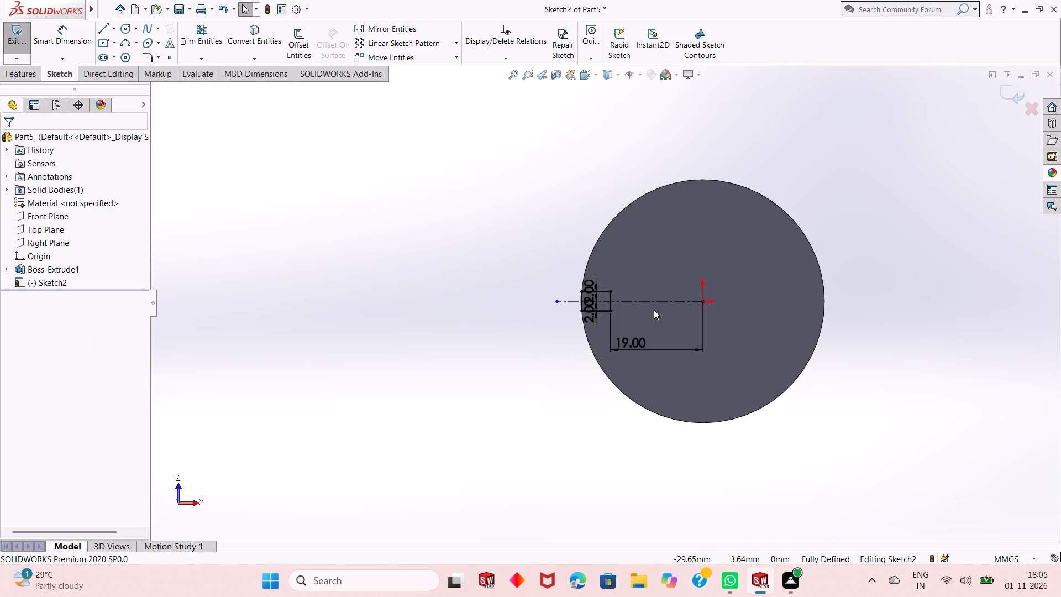
{"action": "scroll", "coordinate": [759, 317], "scroll_direction": "down", "scroll_amount": 2}
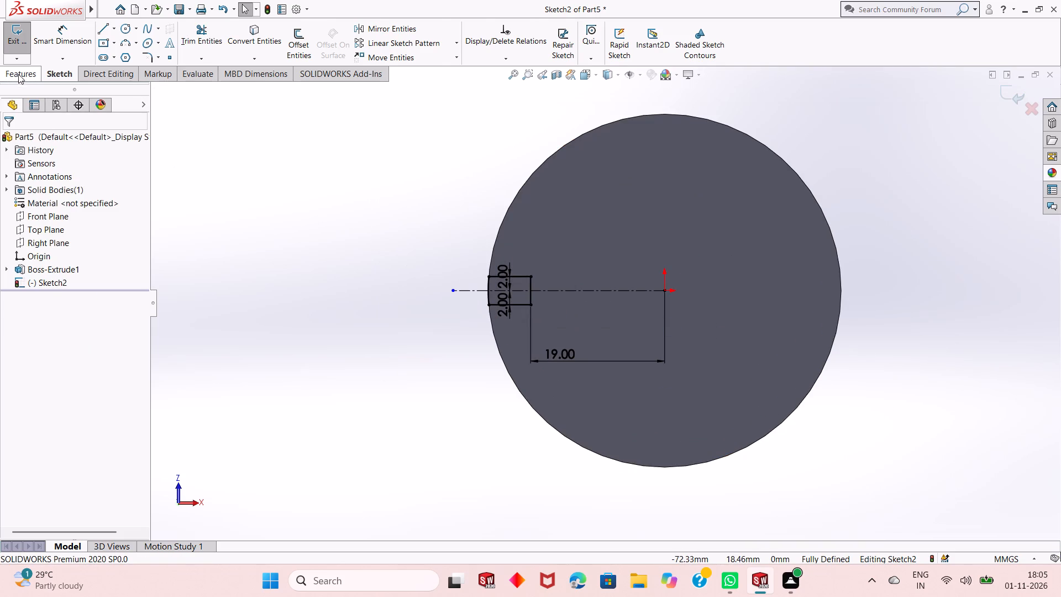
{"action": "left_click", "coordinate": [18, 74]}
{"action": "left_click", "coordinate": [195, 55]}
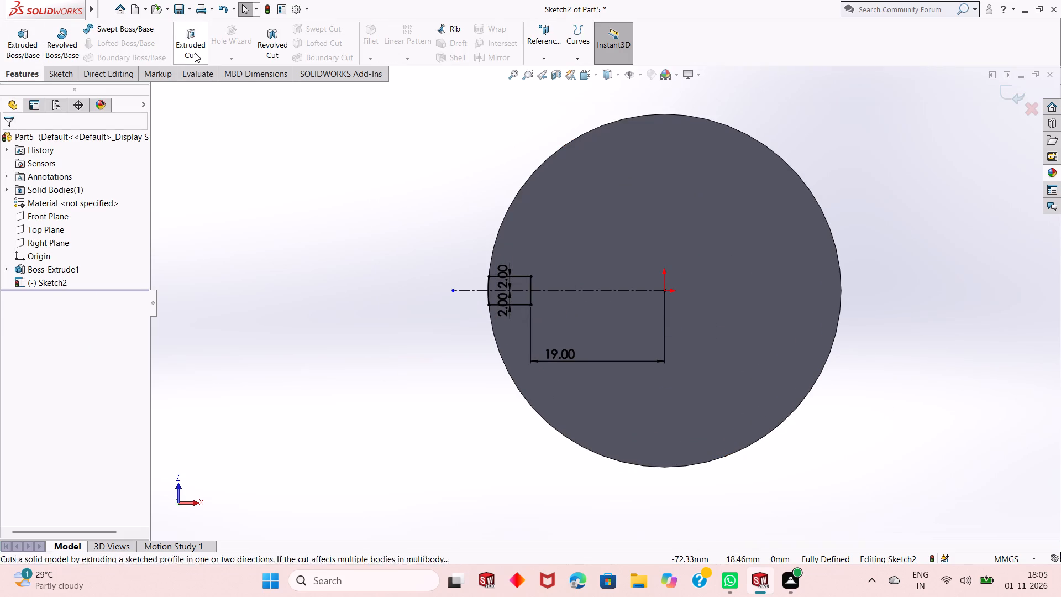
{"action": "middle_click_drag", "start_coordinate": [318, 189], "coordinate": [353, 319]}
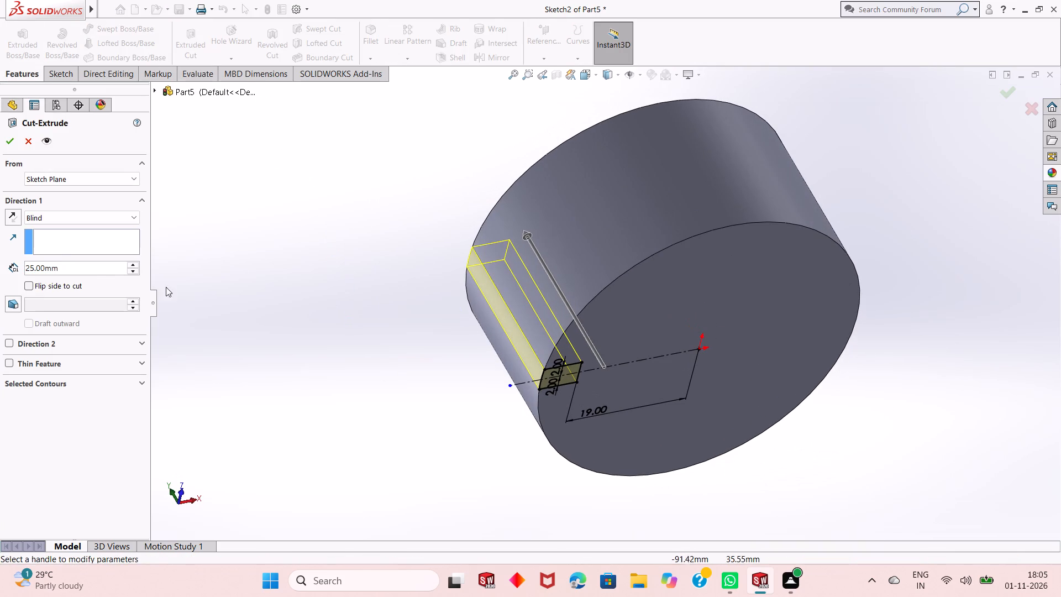
{"action": "double_click", "coordinate": [82, 273]}
{"action": "double_click", "coordinate": [82, 274]}
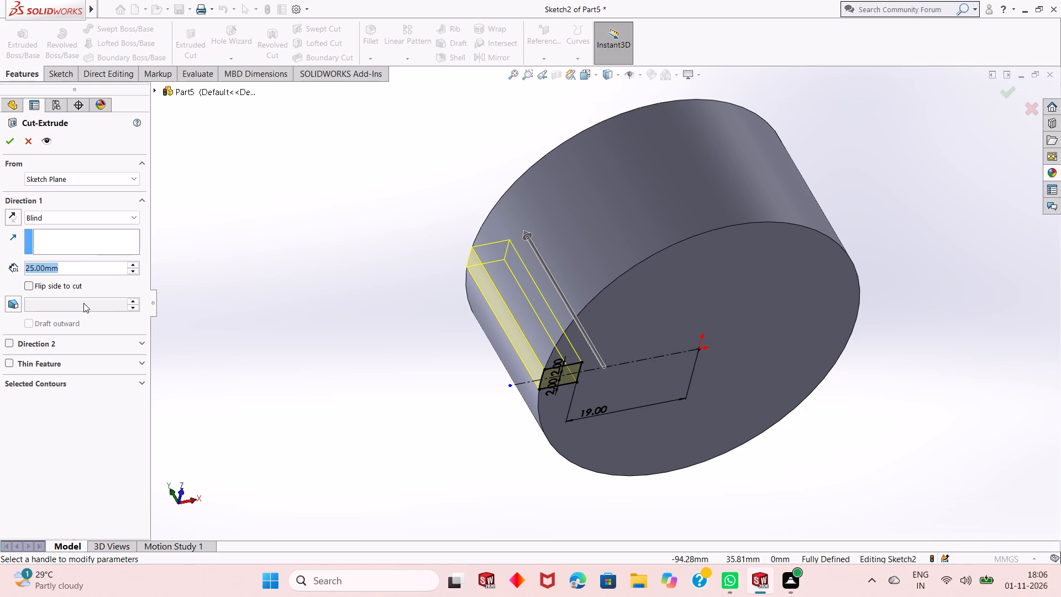
{"action": "type", "text": "18"}
{"action": "key", "text": "Return"}
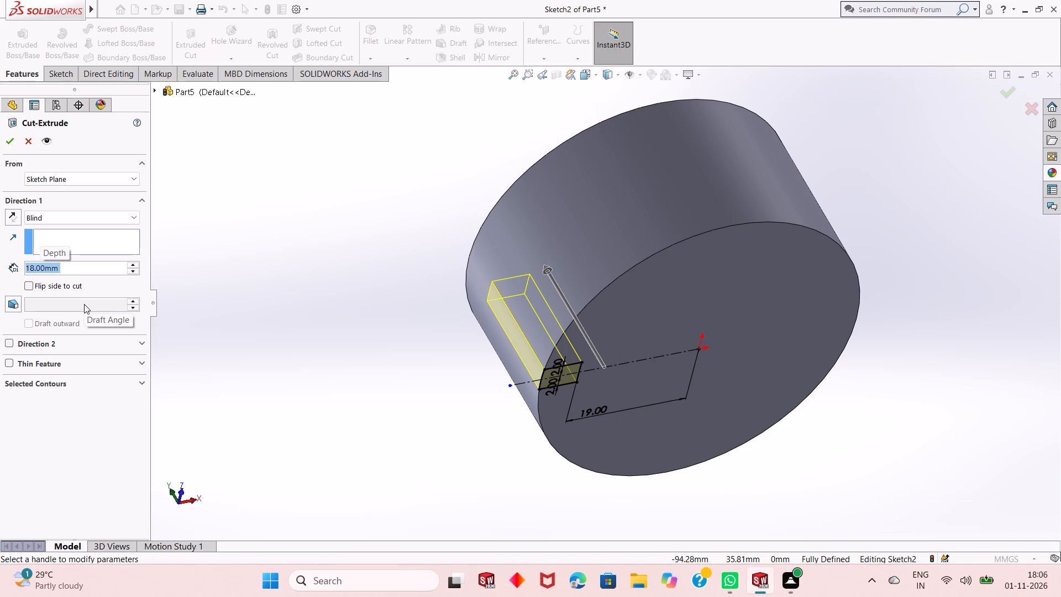
{"action": "middle_click_drag", "start_coordinate": [547, 316], "coordinate": [539, 418]}
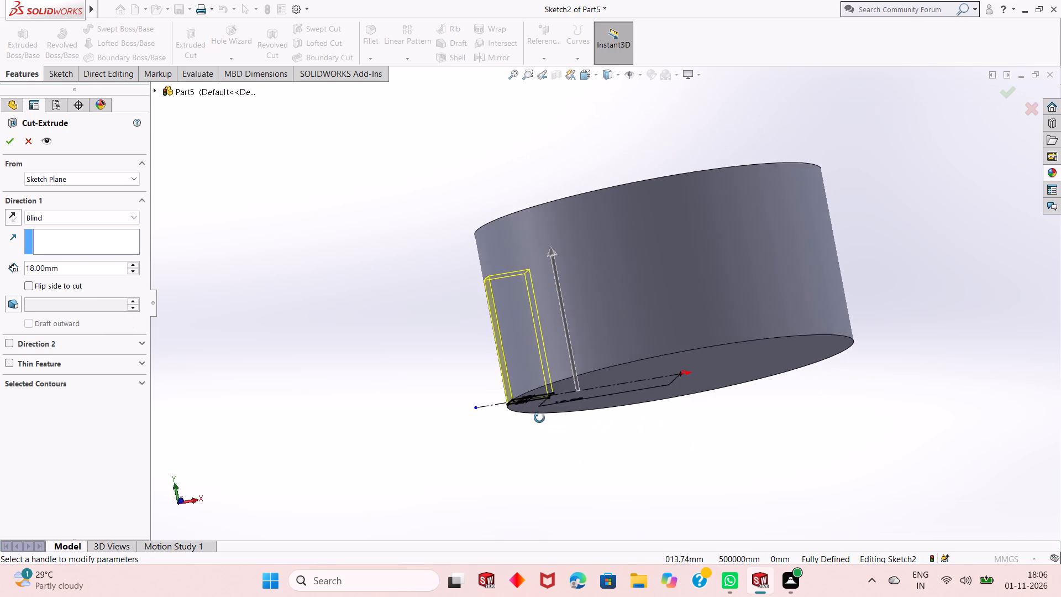
{"action": "middle_click_drag", "start_coordinate": [539, 418], "coordinate": [572, 425]}
{"action": "scroll", "coordinate": [572, 425], "scroll_direction": "up", "scroll_amount": 1}
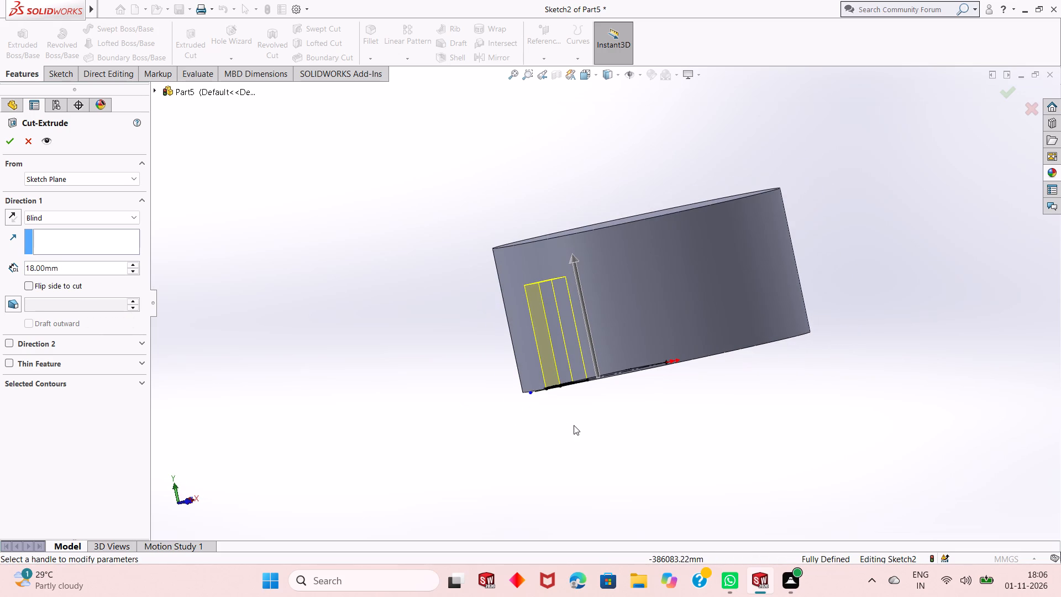
{"action": "left_click", "coordinate": [15, 145]}
Circular-pattern the slot cut about the cylinder, using the bottom face as direction reference, with 18 equally spaced instances over 360°.
{"action": "middle_click_drag", "start_coordinate": [319, 280], "coordinate": [342, 217]}
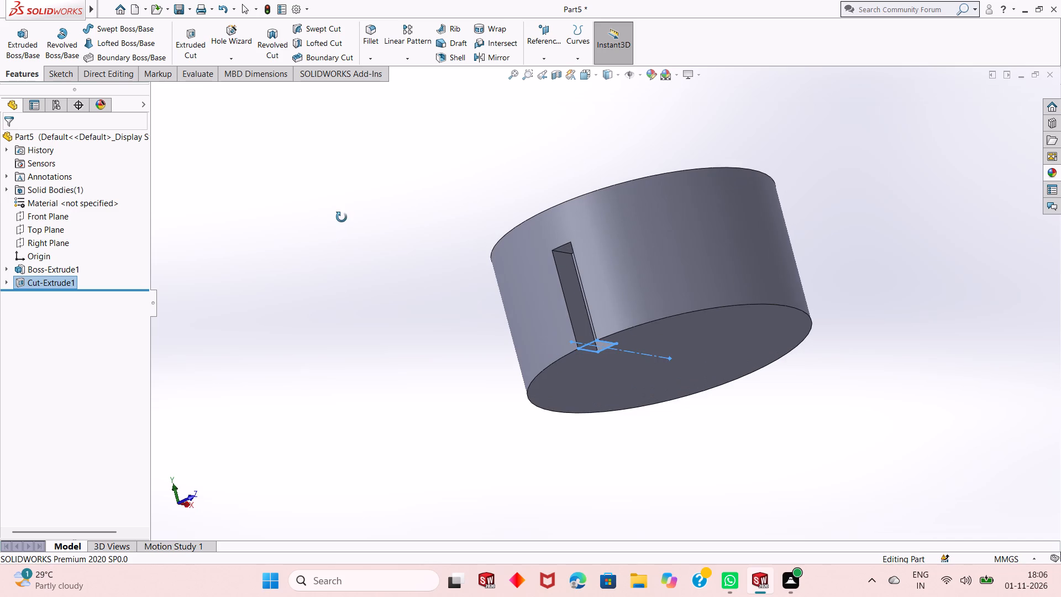
{"action": "middle_click_drag", "start_coordinate": [342, 217], "coordinate": [342, 217]}
{"action": "left_click", "coordinate": [343, 214]}
{"action": "middle_click", "coordinate": [342, 274]}
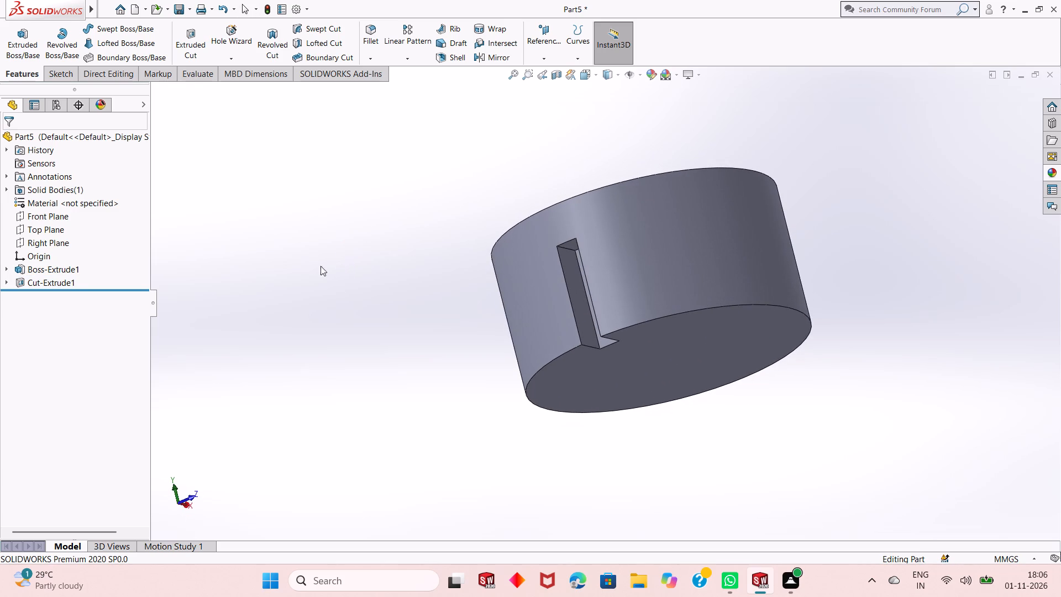
{"action": "left_click", "coordinate": [411, 61]}
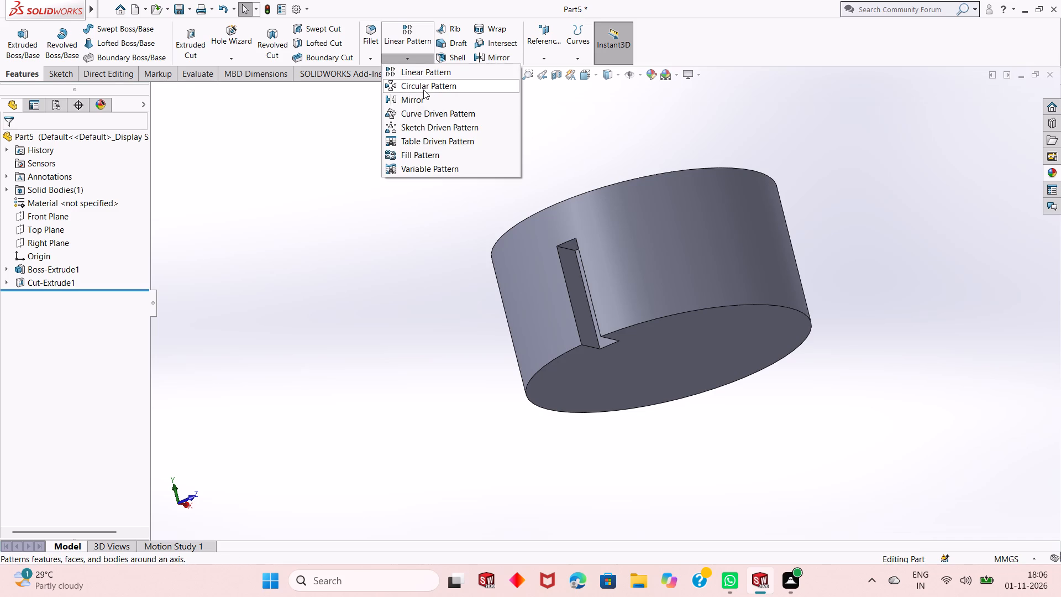
{"action": "left_click", "coordinate": [424, 88]}
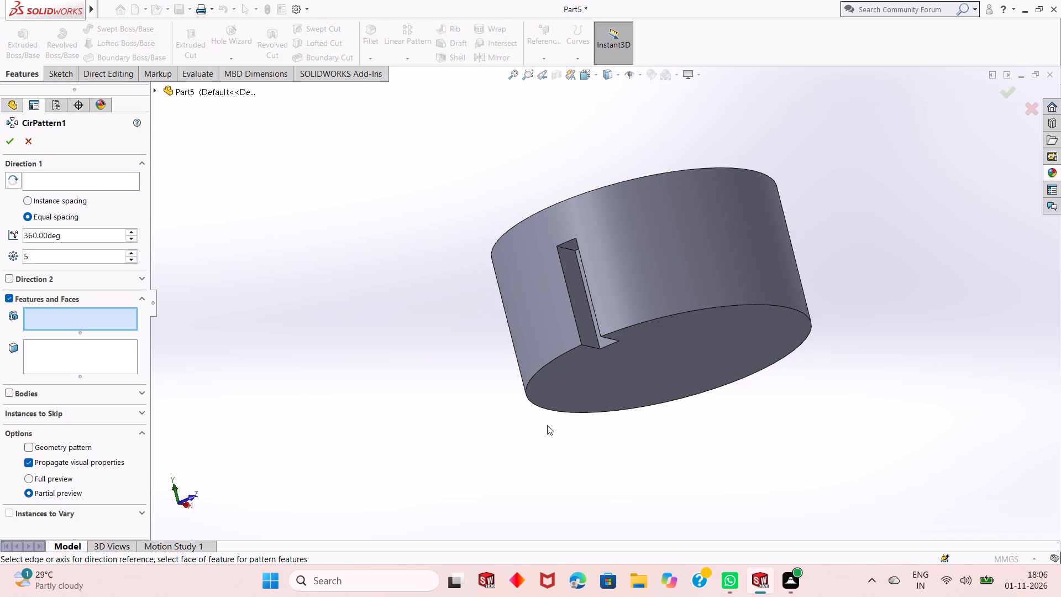
{"action": "middle_click_drag", "start_coordinate": [547, 433], "coordinate": [569, 396]}
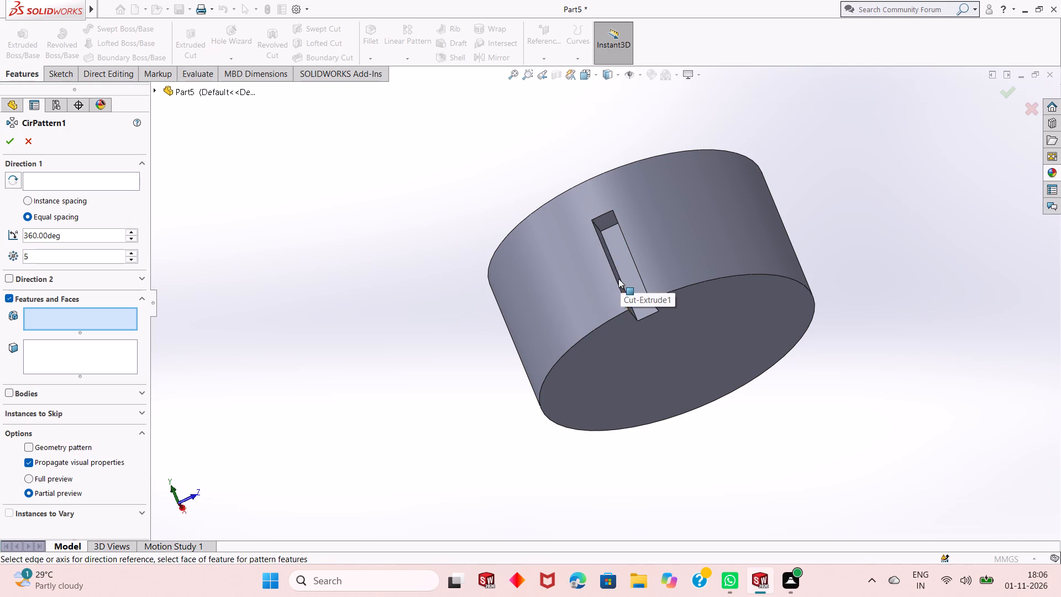
{"action": "middle_click_drag", "start_coordinate": [619, 280], "coordinate": [596, 318]}
{"action": "left_click", "coordinate": [582, 300]}
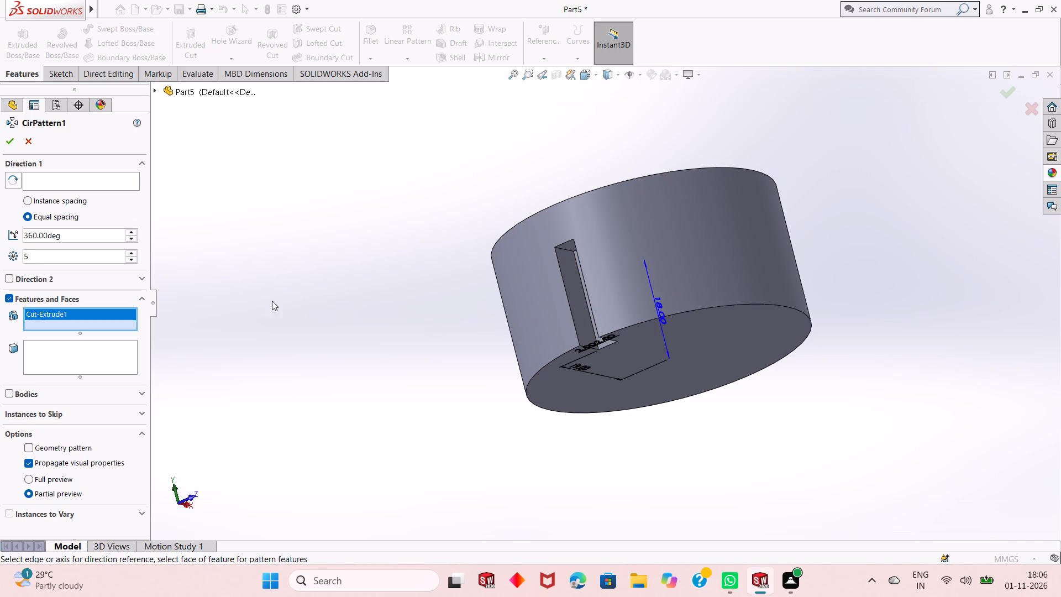
{"action": "left_click", "coordinate": [81, 179]}
{"action": "left_click", "coordinate": [726, 342]}
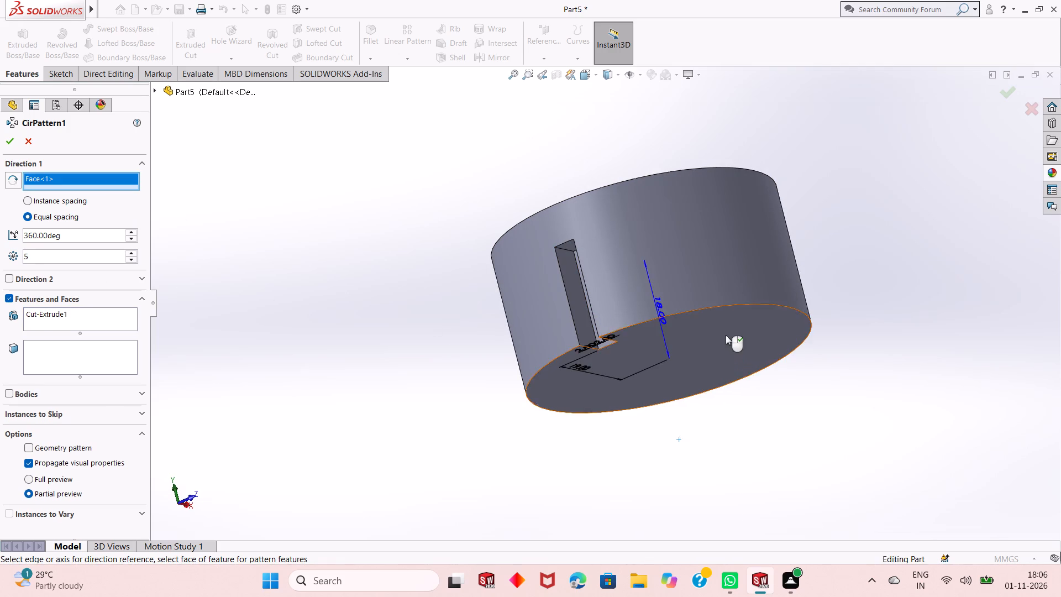
{"action": "double_click", "coordinate": [76, 258]}
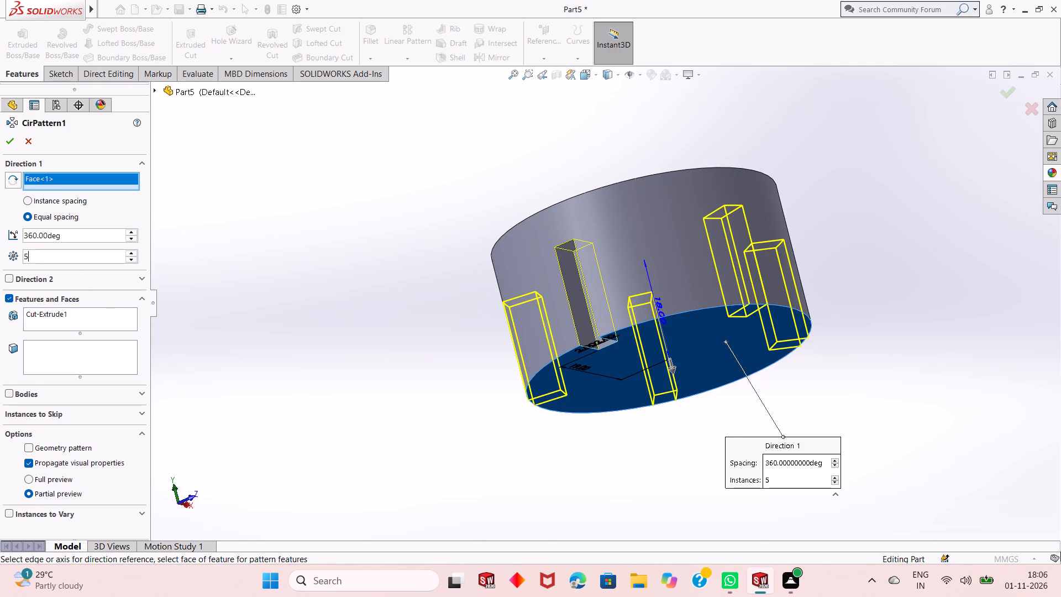
{"action": "type", "text": "18"}
{"action": "key", "text": "Return"}
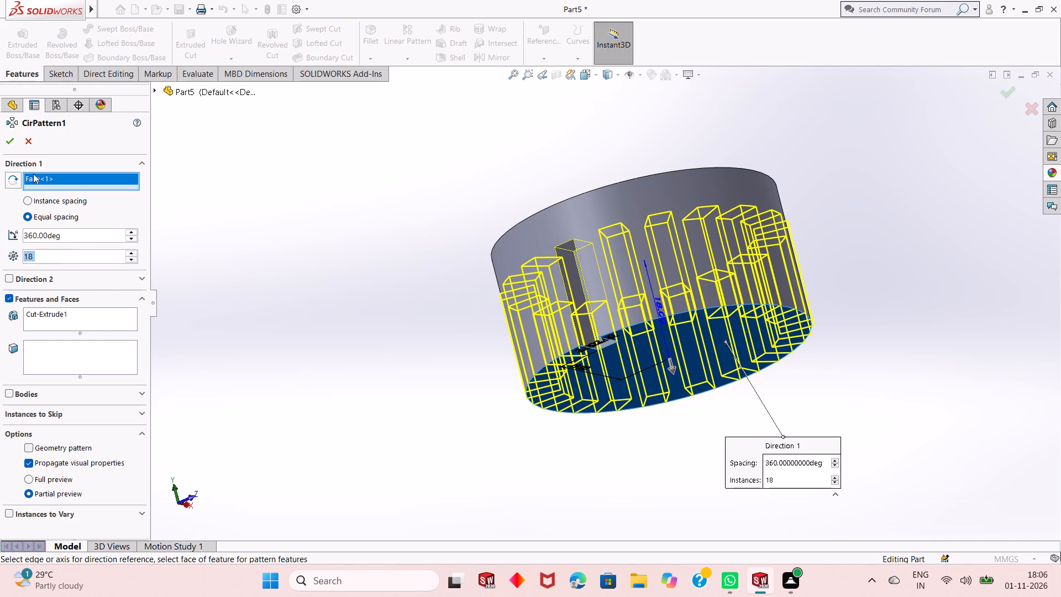
{"action": "left_click", "coordinate": [8, 145]}
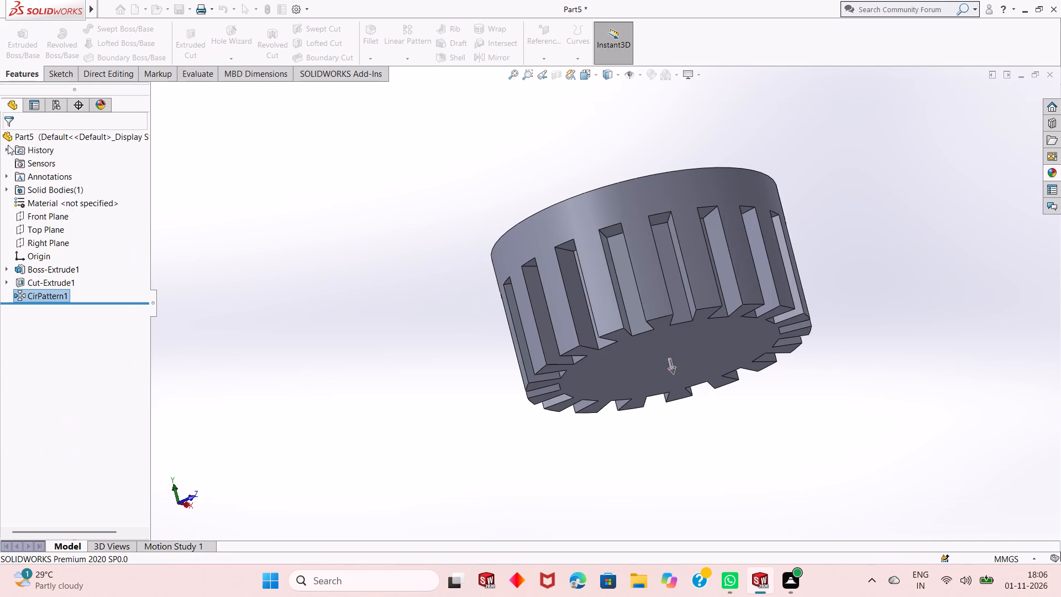
Examine the patterned slots around the cylinder from below, from the side and from above.
{"action": "middle_click_drag", "start_coordinate": [602, 430], "coordinate": [597, 311]}
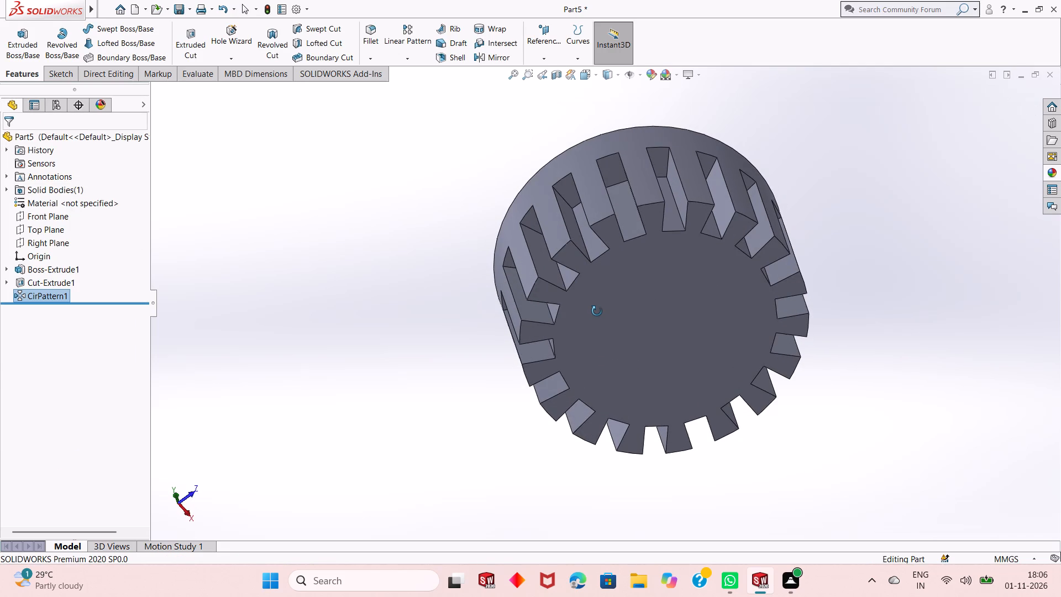
{"action": "middle_click_drag", "start_coordinate": [597, 311], "coordinate": [555, 466]}
{"action": "middle_click_drag", "start_coordinate": [590, 376], "coordinate": [585, 422]}
{"action": "middle_click_drag", "start_coordinate": [585, 424], "coordinate": [595, 402]}
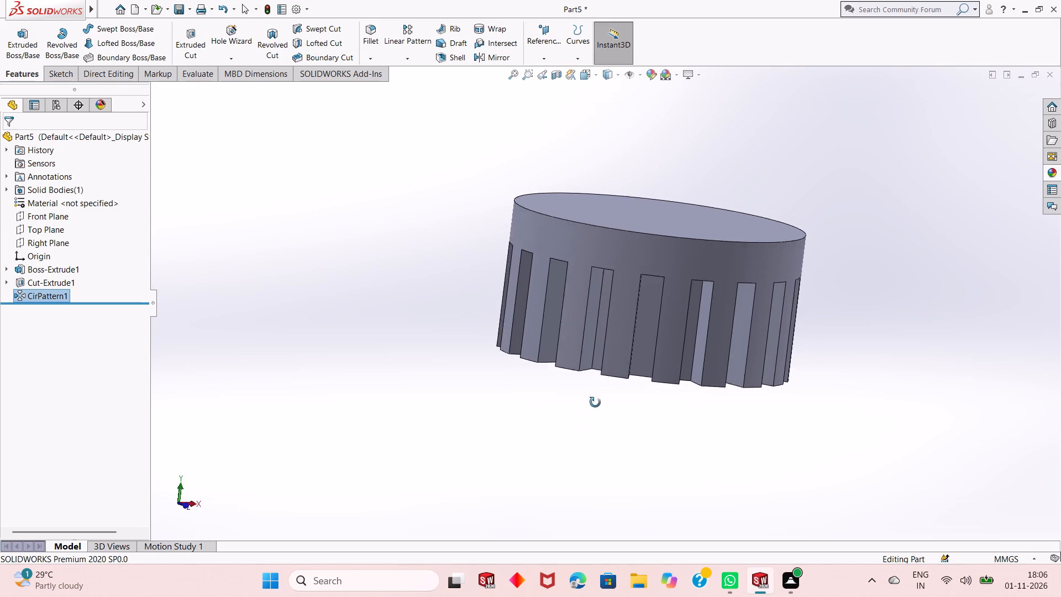
{"action": "middle_click_drag", "start_coordinate": [595, 402], "coordinate": [611, 377]}
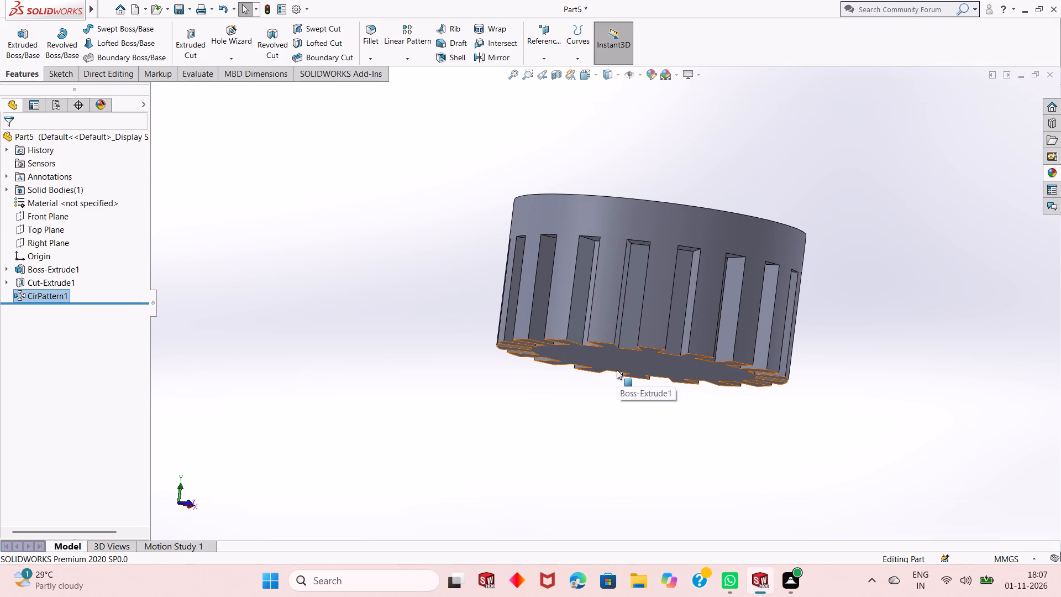
{"action": "scroll", "coordinate": [617, 387], "scroll_direction": "up", "scroll_amount": 2}
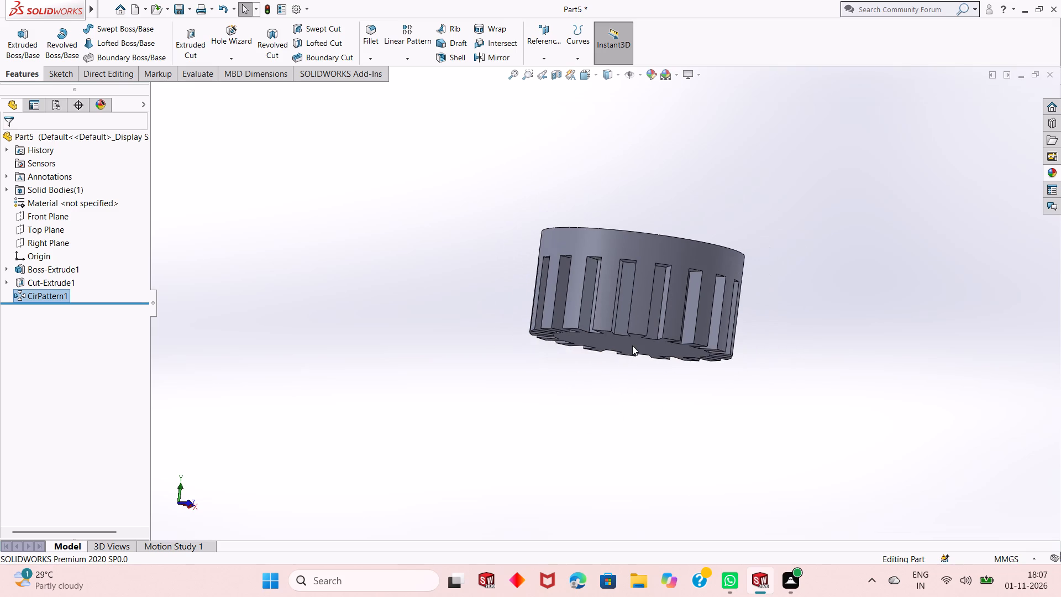
{"action": "middle_click_drag", "start_coordinate": [632, 345], "coordinate": [631, 442]}
{"action": "scroll", "coordinate": [659, 250], "scroll_direction": "down", "scroll_amount": 1}
{"action": "scroll", "coordinate": [630, 336], "scroll_direction": "up", "scroll_amount": 1}
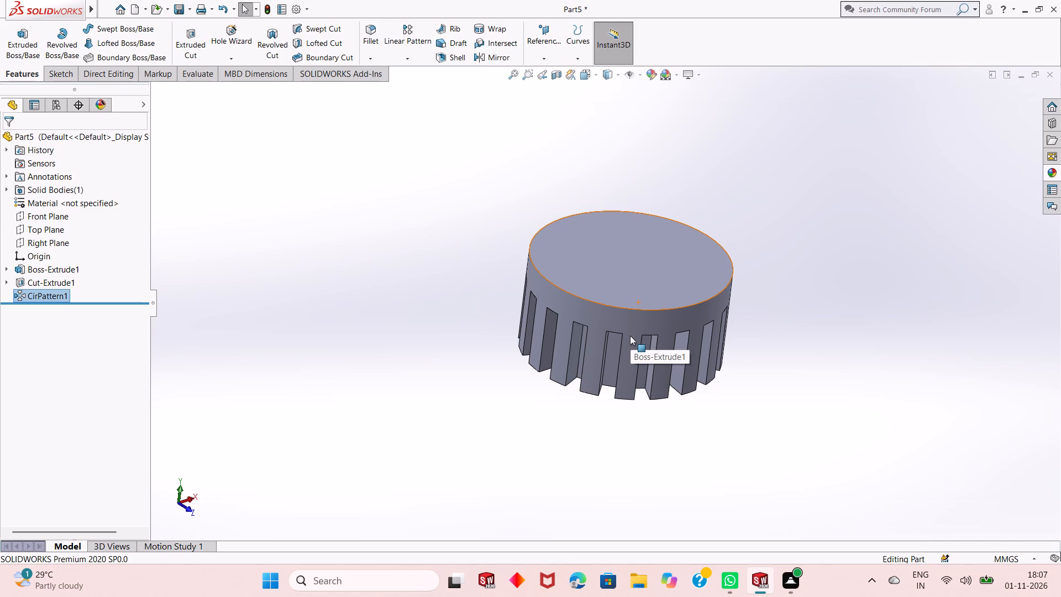
Start a sketch on the cylinder's top face and draw a circle about 28 mm in diameter centred on the origin.
{"action": "left_click", "coordinate": [657, 256]}
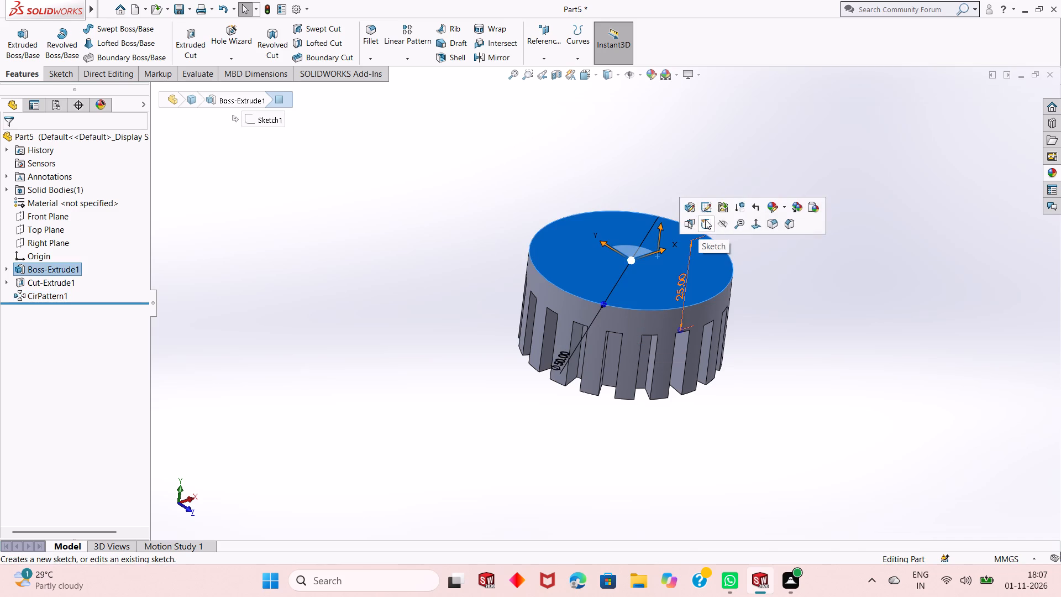
{"action": "left_click", "coordinate": [705, 219]}
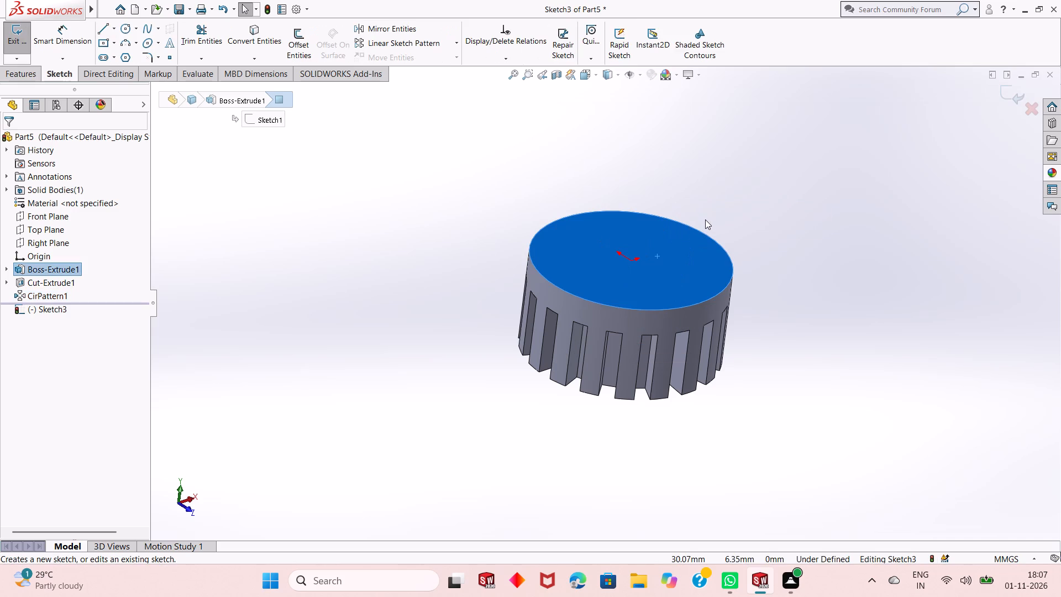
{"action": "key", "text": "ctrl+8"}
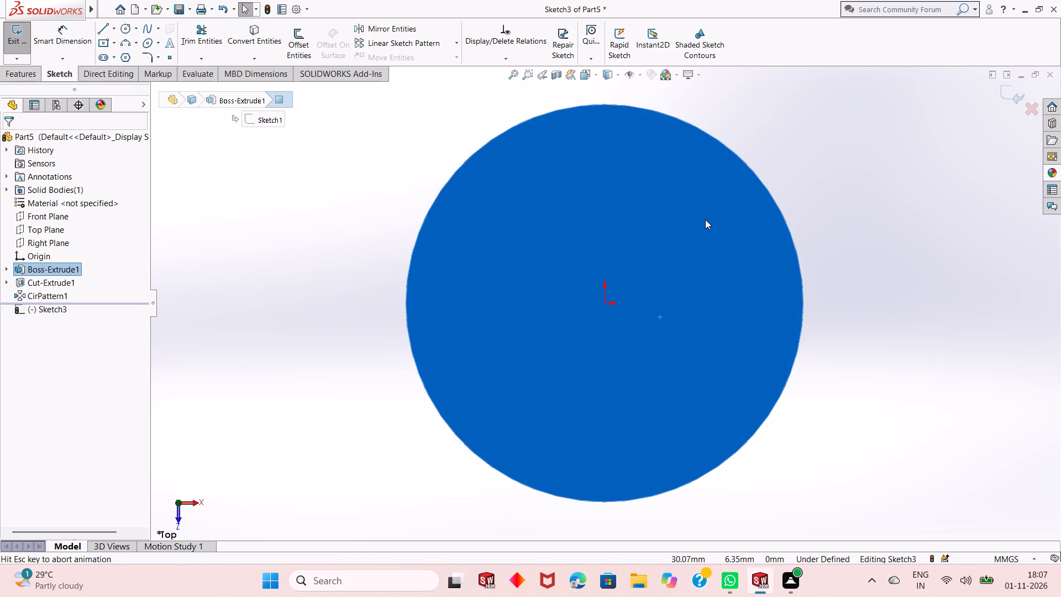
{"action": "left_click", "coordinate": [910, 188]}
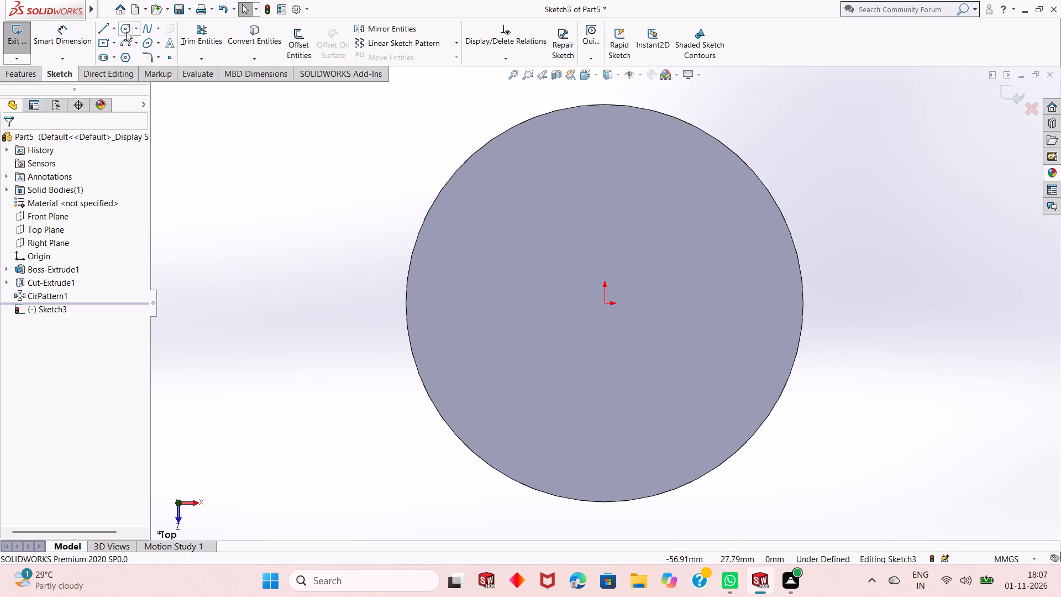
{"action": "left_click", "coordinate": [126, 32]}
{"action": "left_click", "coordinate": [604, 305]}
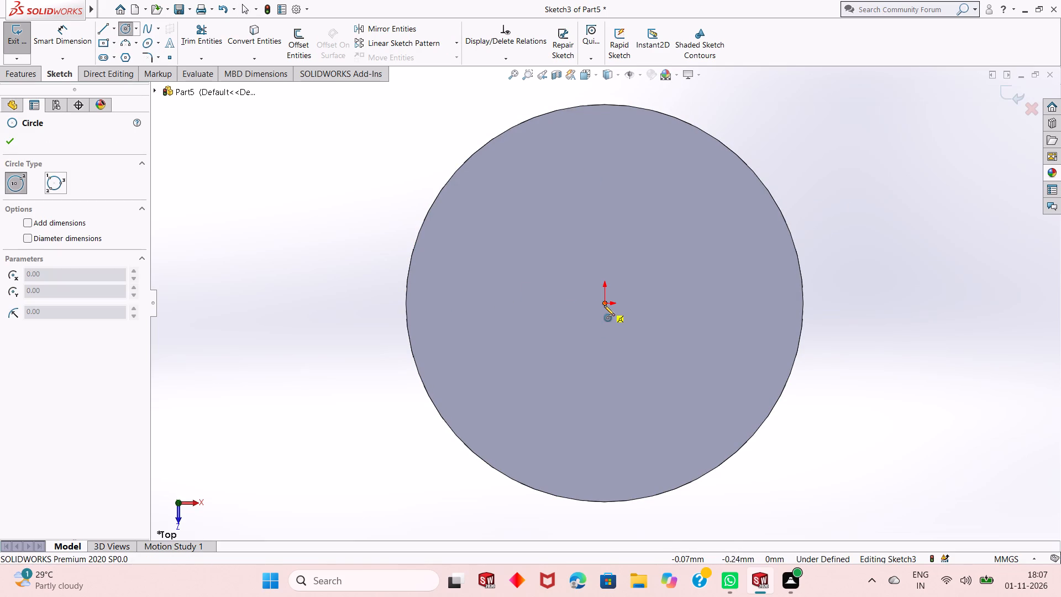
{"action": "left_click", "coordinate": [558, 406]}
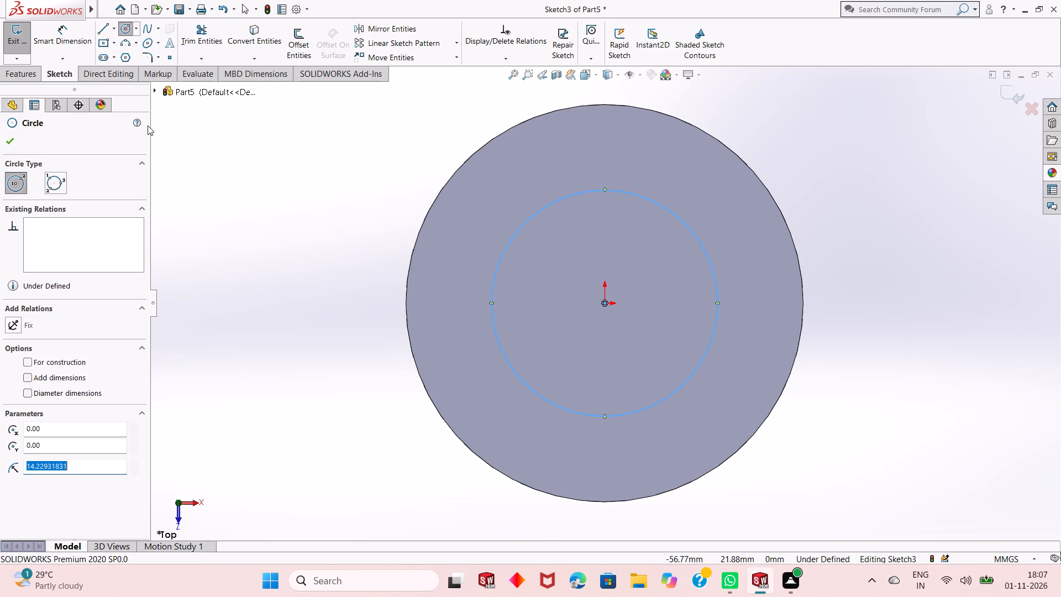
{"action": "right_click", "coordinate": [208, 169]}
{"action": "left_click", "coordinate": [226, 174]}
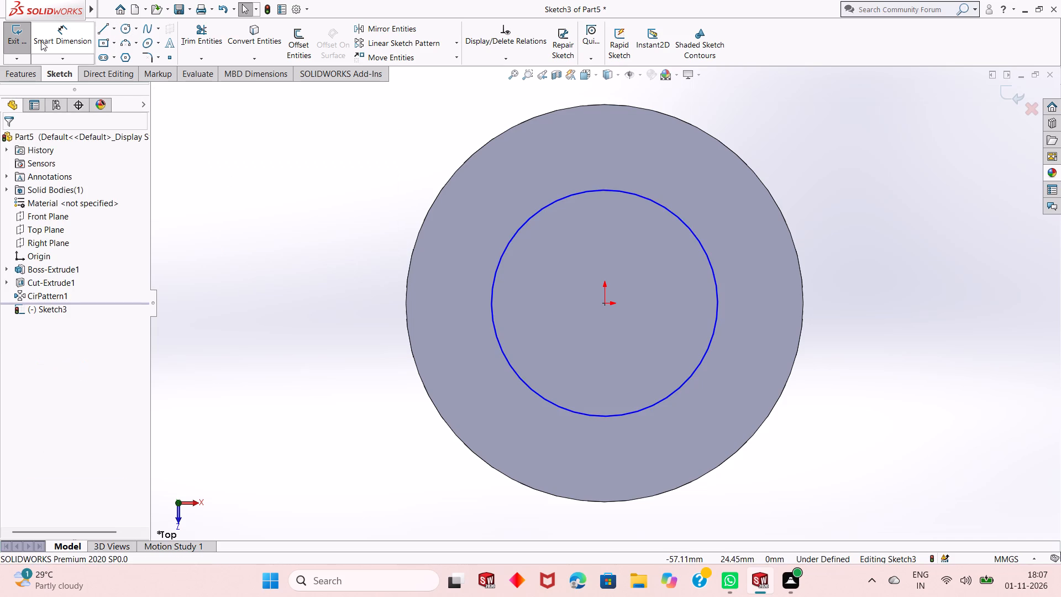
Dimension the sketched circle on the top face to a diameter of 38 mm.
{"action": "left_click", "coordinate": [45, 42]}
{"action": "left_click", "coordinate": [513, 372]}
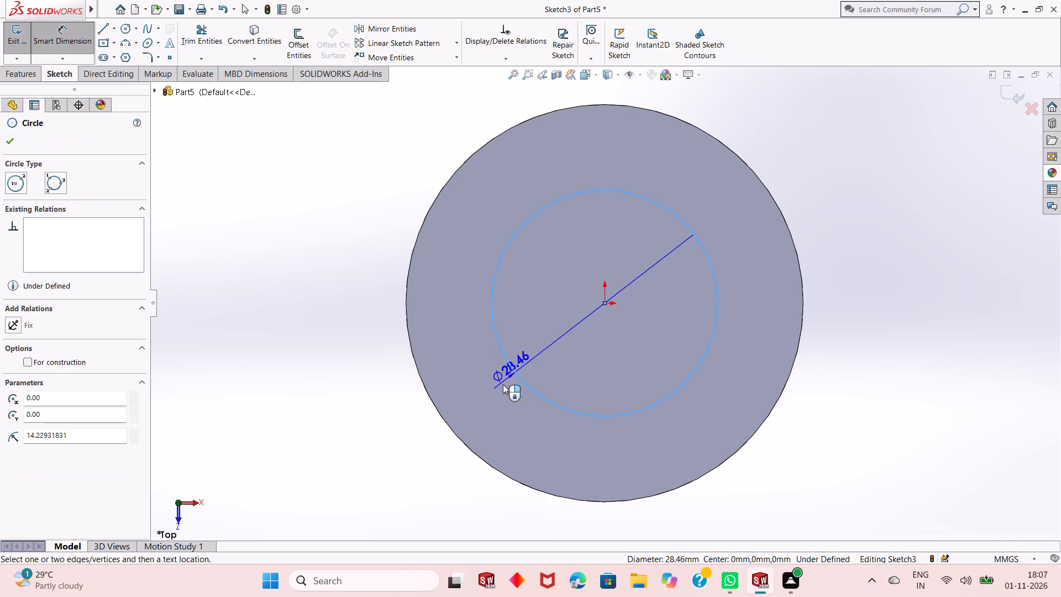
{"action": "left_click", "coordinate": [359, 464]}
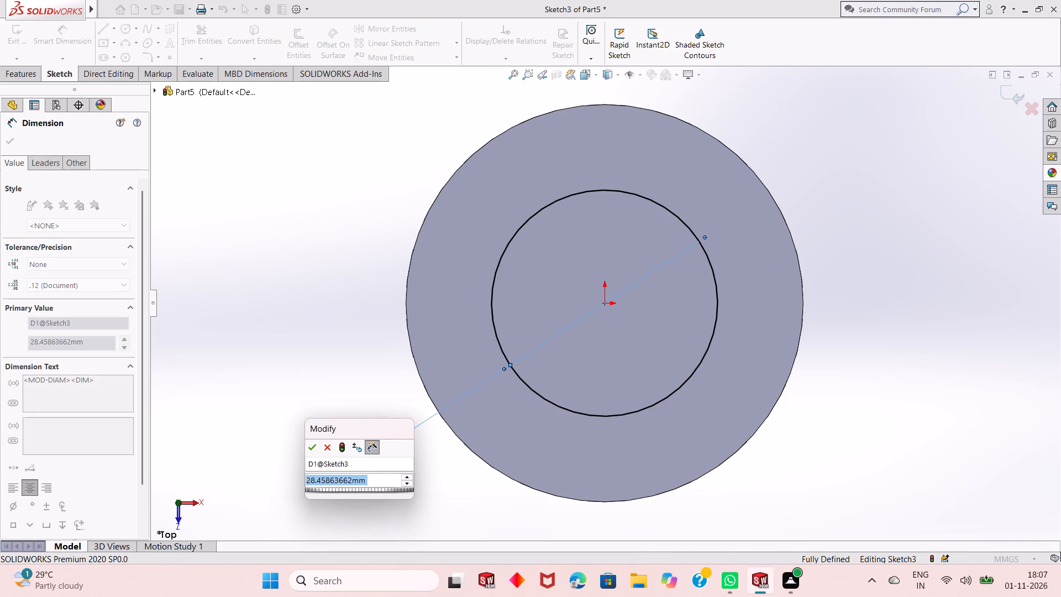
{"action": "type", "text": "38"}
{"action": "key", "text": "Return"}
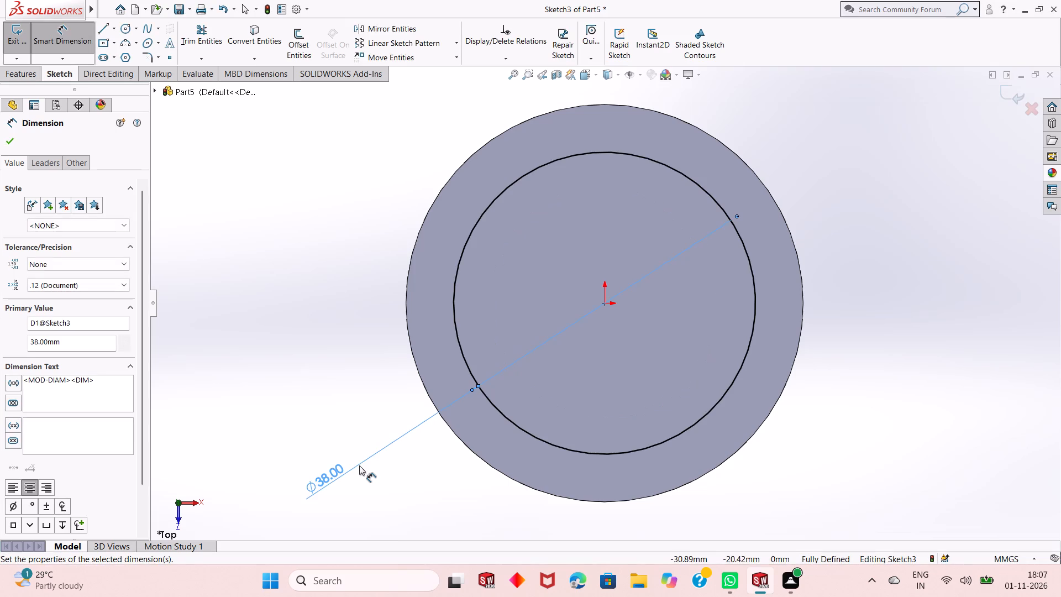
{"action": "scroll", "coordinate": [454, 394], "scroll_direction": "up", "scroll_amount": 3}
{"action": "scroll", "coordinate": [756, 304], "scroll_direction": "down", "scroll_amount": 2}
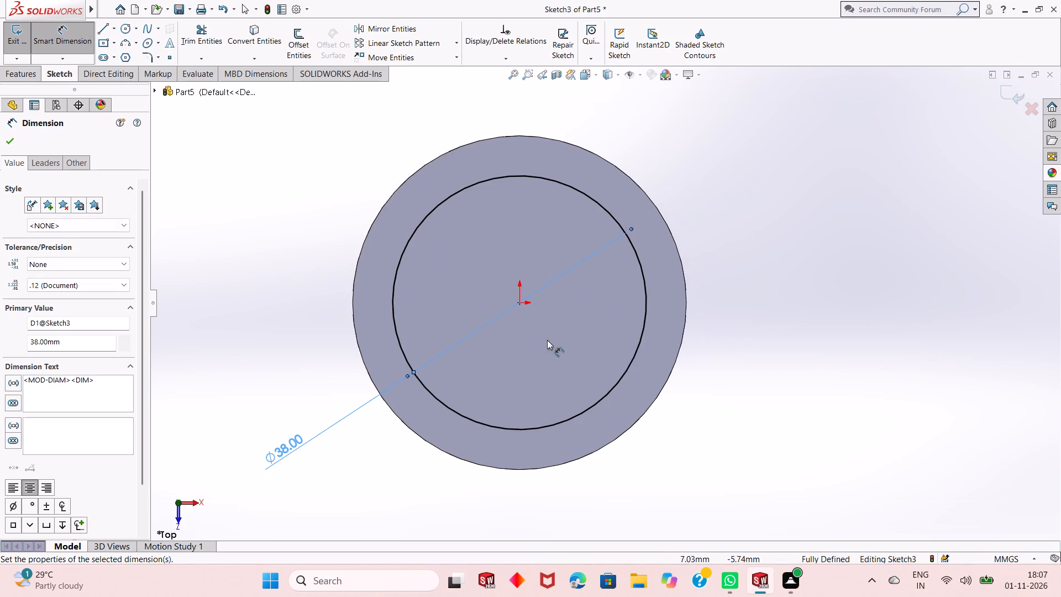
{"action": "scroll", "coordinate": [545, 340], "scroll_direction": "up", "scroll_amount": 1}
{"action": "right_click", "coordinate": [733, 173]}
{"action": "left_click", "coordinate": [756, 208]}
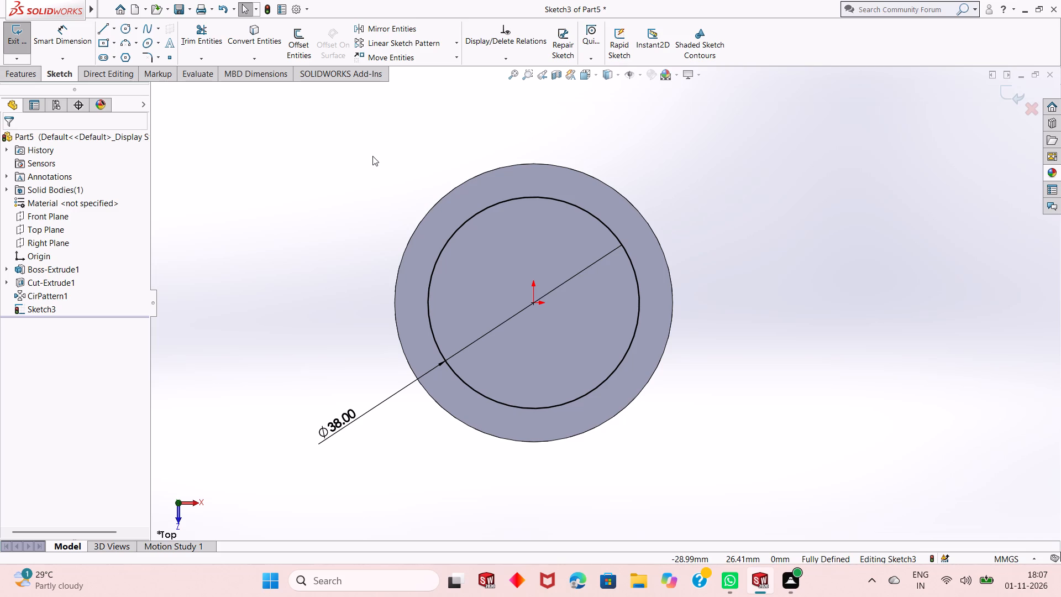
Sketch a stepped line chain from the circle's lowest point: about 67 mm horizontally outward, 36 mm up, 20 mm back and 24 mm up.
{"action": "left_click", "coordinate": [102, 28]}
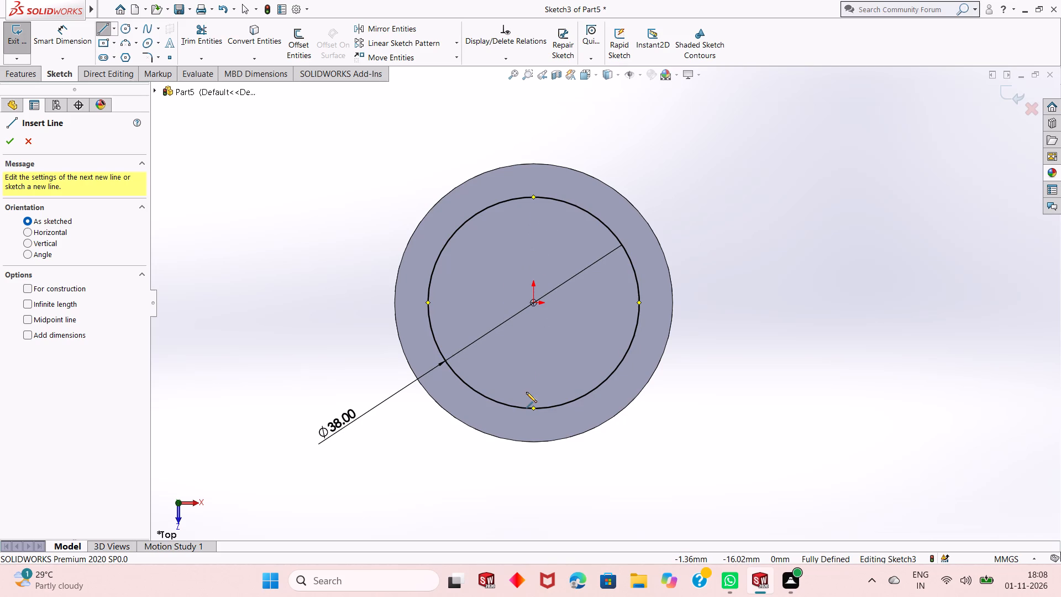
{"action": "middle_click", "coordinate": [547, 418]}
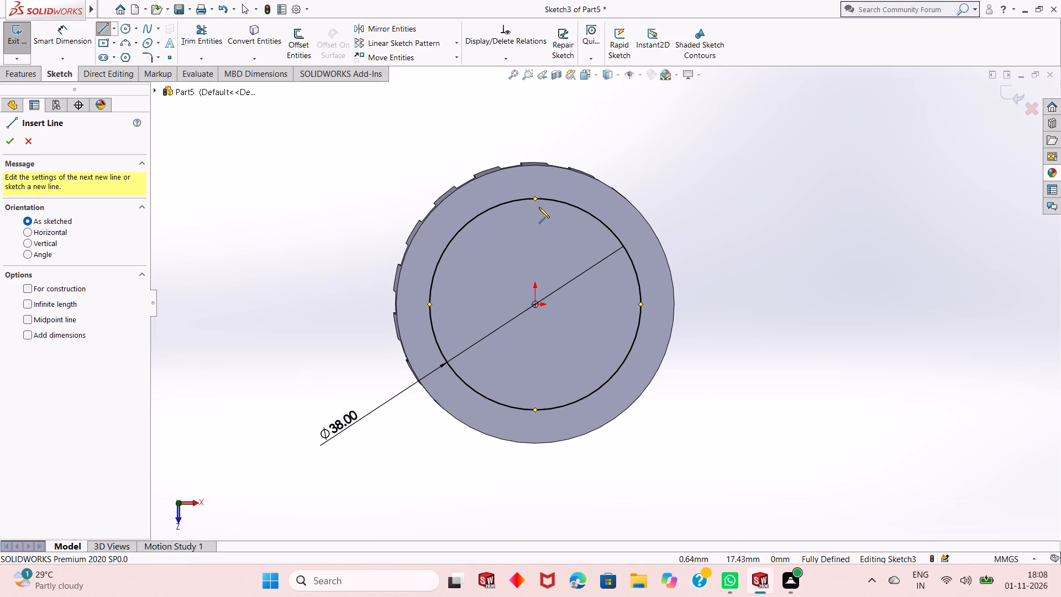
{"action": "key", "text": "ctrl+8"}
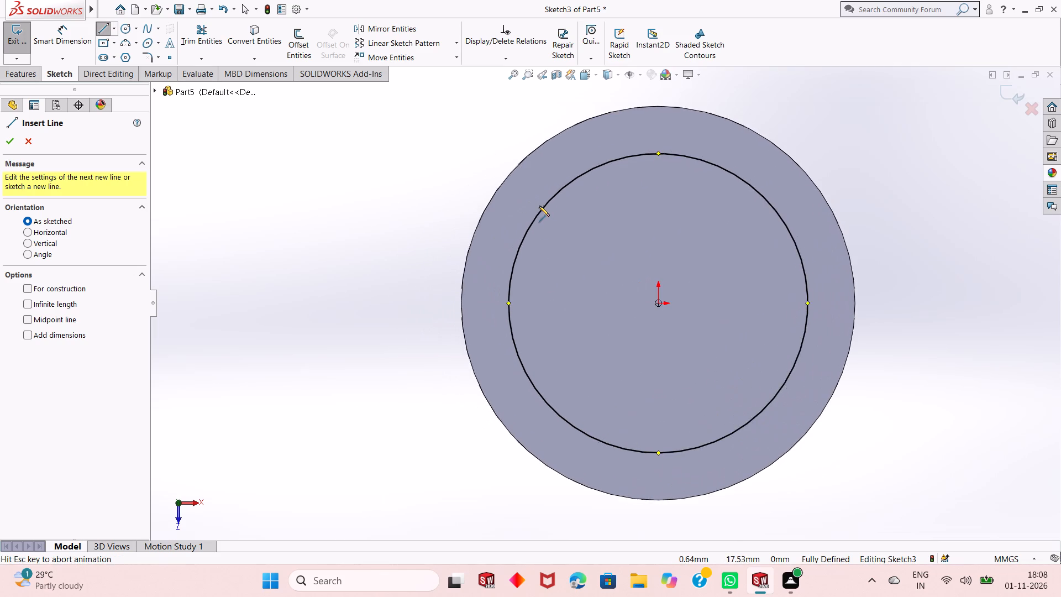
{"action": "scroll", "coordinate": [428, 325], "scroll_direction": "up", "scroll_amount": 3}
{"action": "scroll", "coordinate": [839, 285], "scroll_direction": "down", "scroll_amount": 2}
{"action": "scroll", "coordinate": [661, 282], "scroll_direction": "up", "scroll_amount": 1}
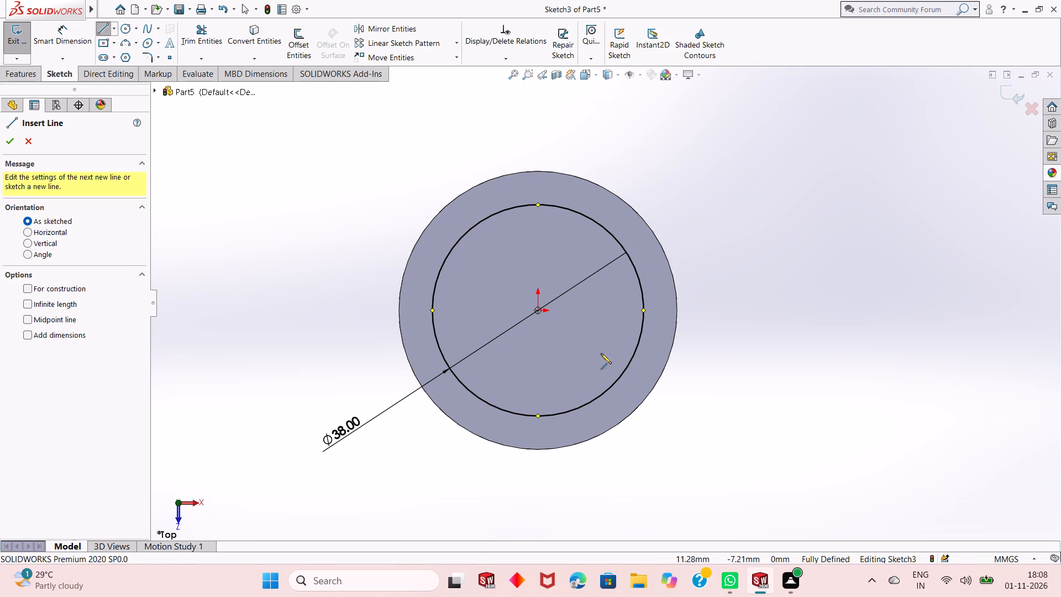
{"action": "left_click", "coordinate": [538, 418]}
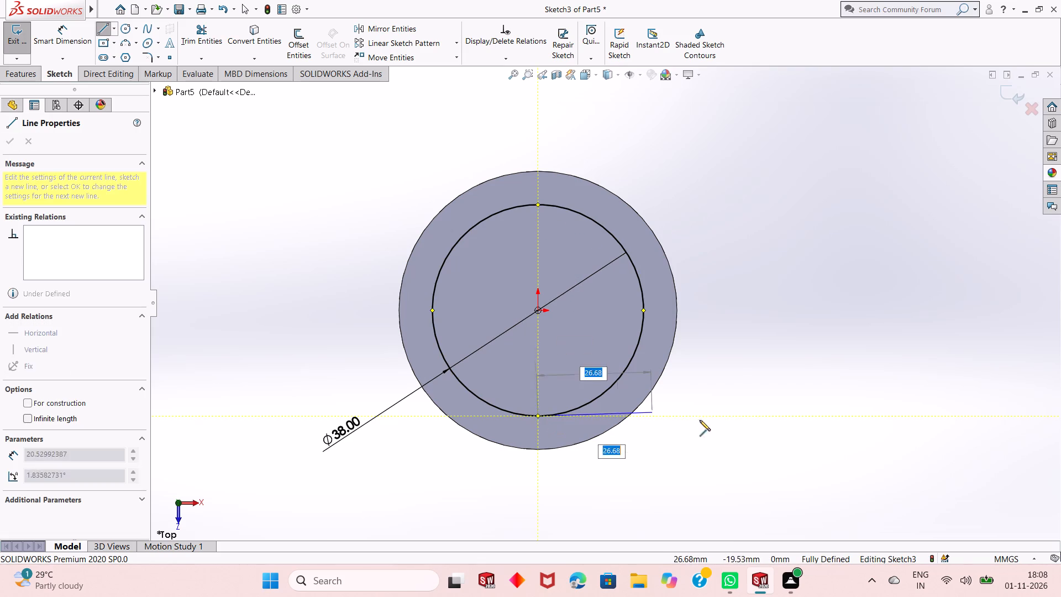
{"action": "left_click", "coordinate": [911, 417]}
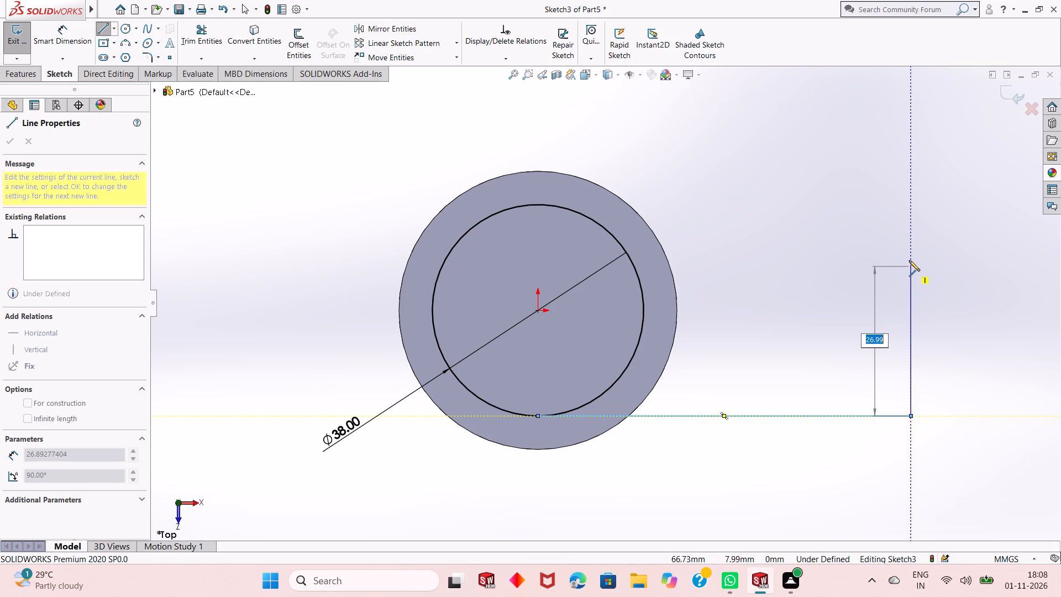
{"action": "left_click", "coordinate": [910, 217]}
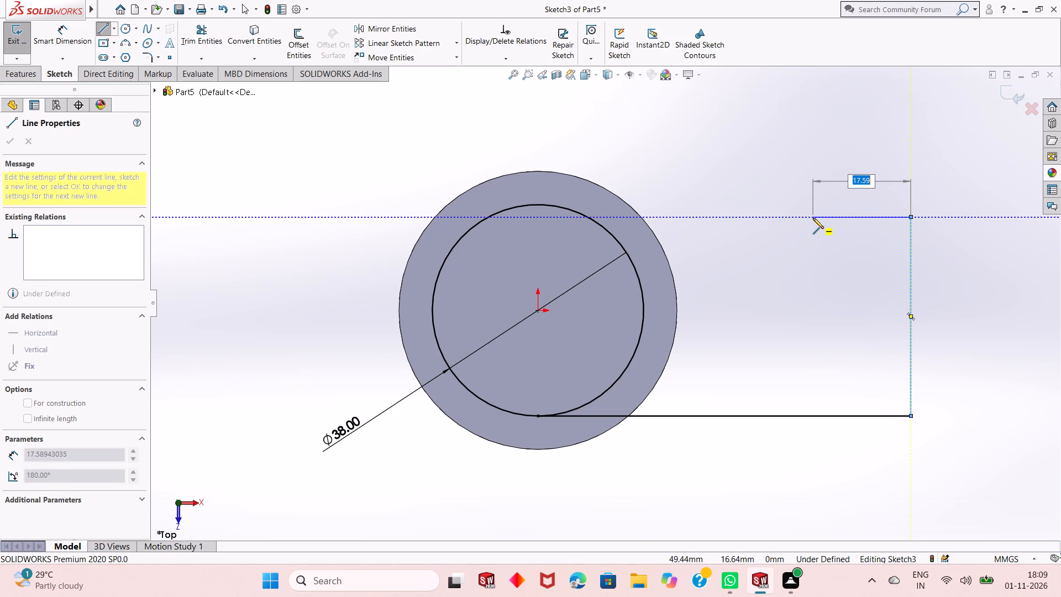
{"action": "left_click", "coordinate": [797, 218]}
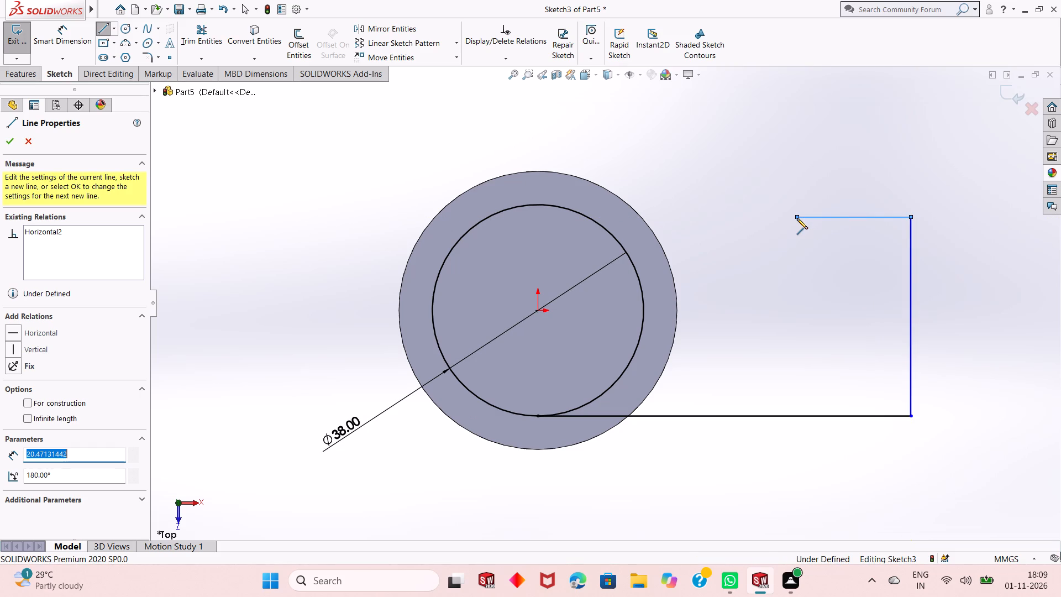
{"action": "left_click", "coordinate": [796, 83]}
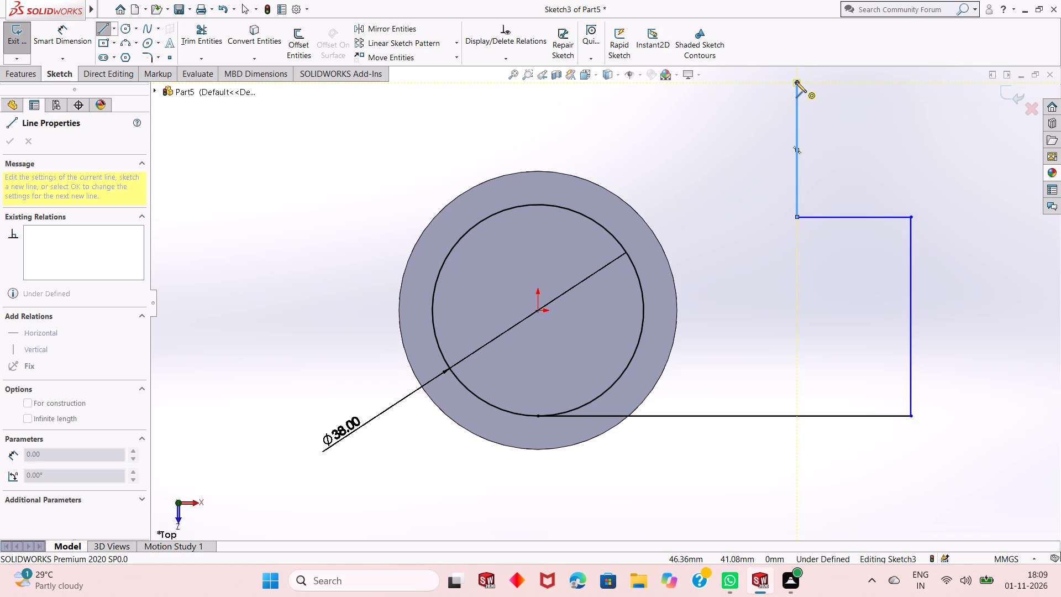
{"action": "right_click", "coordinate": [796, 81]}
{"action": "left_click", "coordinate": [838, 90]}
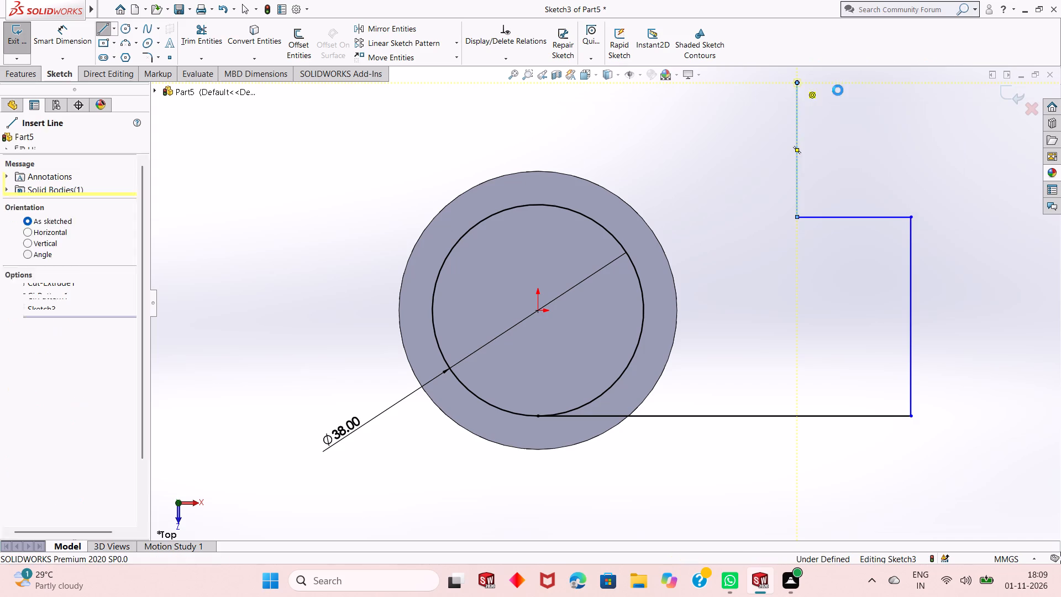
Dimension the long horizontal line starting at the circle's lowest point to 74 mm.
{"action": "left_click", "coordinate": [60, 40]}
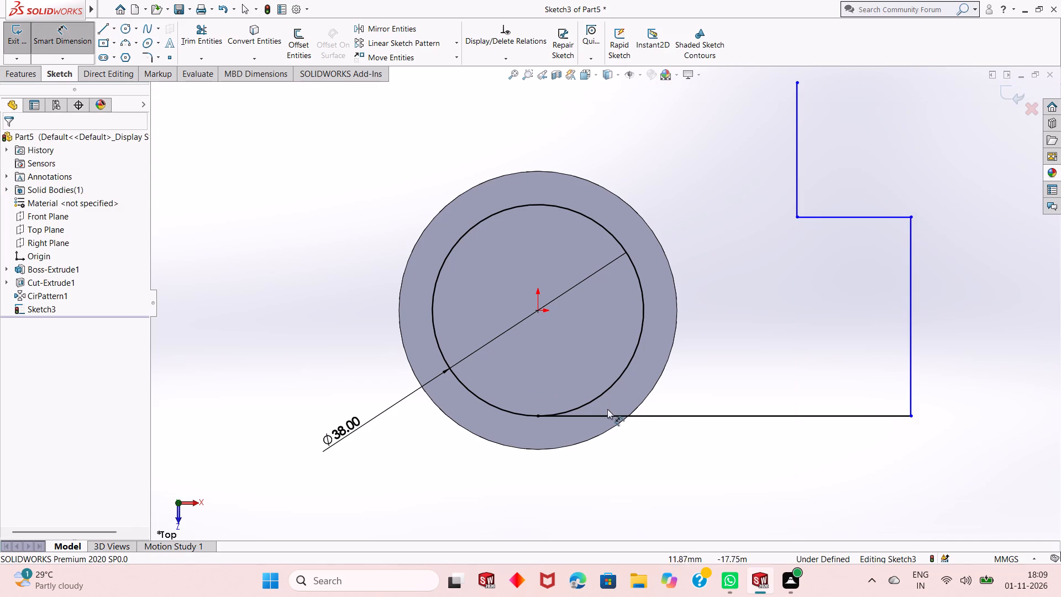
{"action": "left_click", "coordinate": [661, 415]}
{"action": "left_click", "coordinate": [664, 472]}
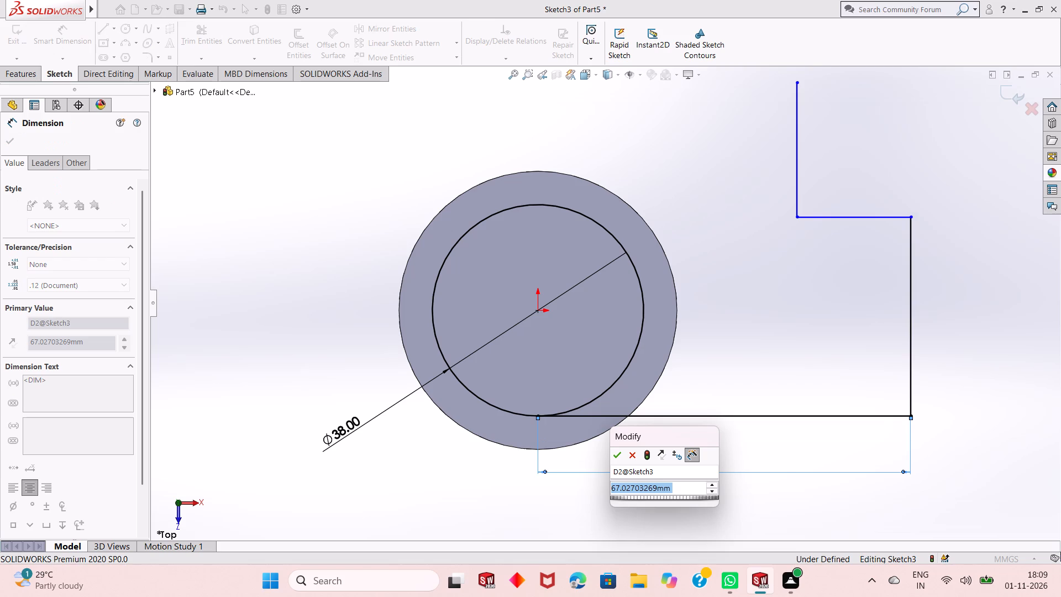
{"action": "type", "text": "74"}
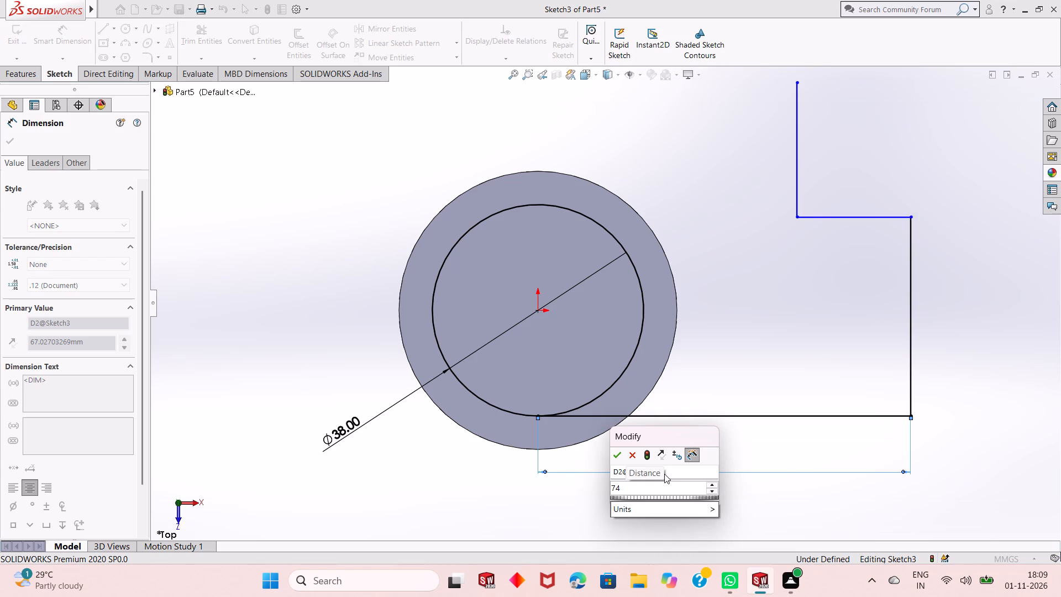
{"action": "key", "text": "Return"}
Dimension the outer vertical line at the end of the 74 mm line to 37.5 mm.
{"action": "scroll", "coordinate": [467, 428], "scroll_direction": "up", "scroll_amount": 4}
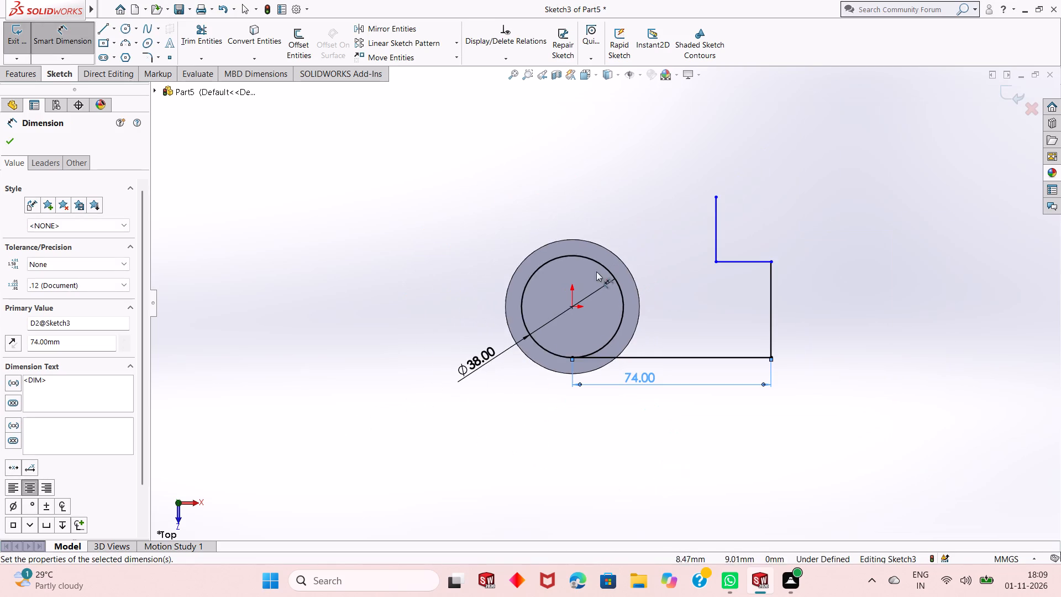
{"action": "scroll", "coordinate": [669, 252], "scroll_direction": "down", "scroll_amount": 2}
{"action": "left_click", "coordinate": [811, 348]}
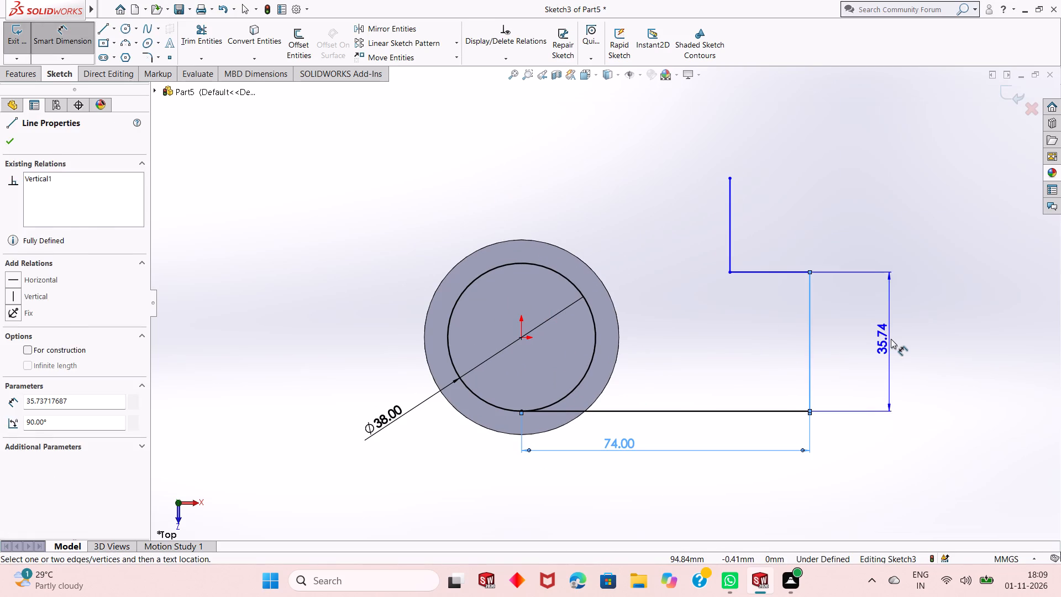
{"action": "left_click", "coordinate": [891, 339]}
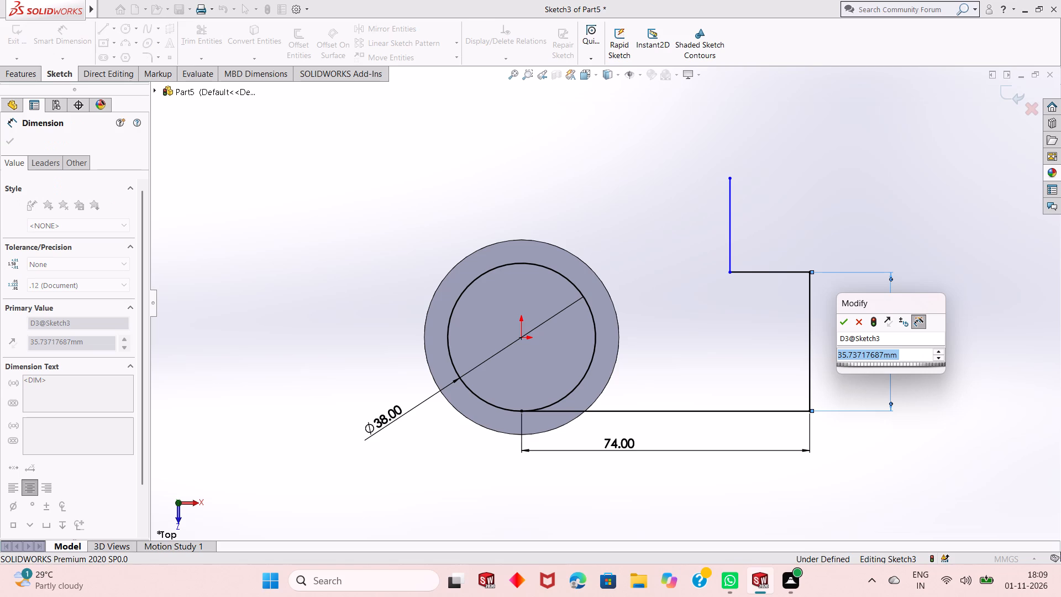
{"action": "type", "text": "37.5"}
{"action": "key", "text": "Return"}
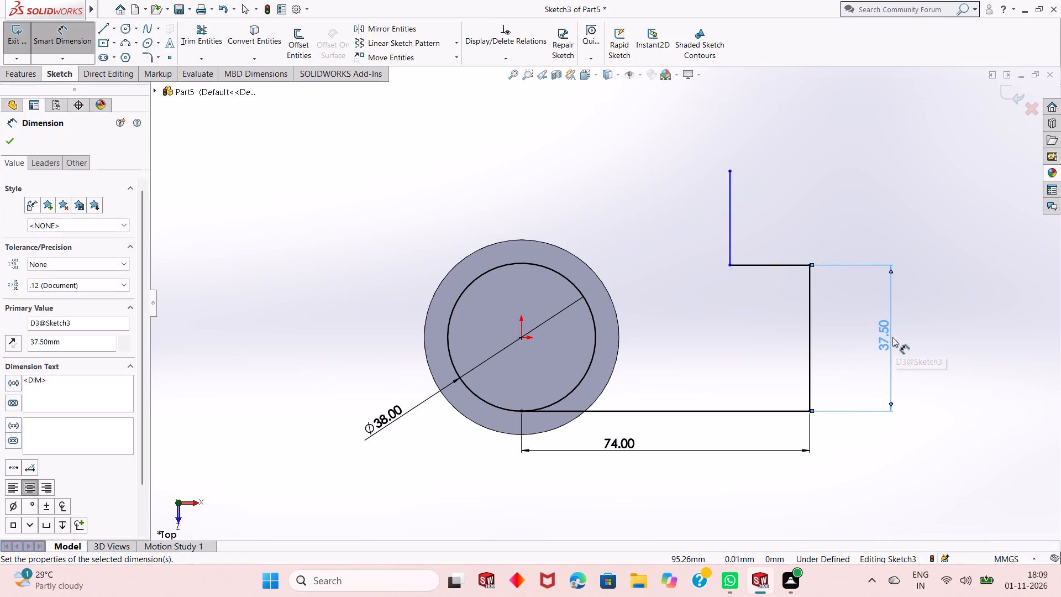
Dimension the short horizontal line at the upper end of the 37.5 mm line to 30 mm.
{"action": "scroll", "coordinate": [691, 352], "scroll_direction": "up", "scroll_amount": 1}
{"action": "scroll", "coordinate": [642, 314], "scroll_direction": "down", "scroll_amount": 1}
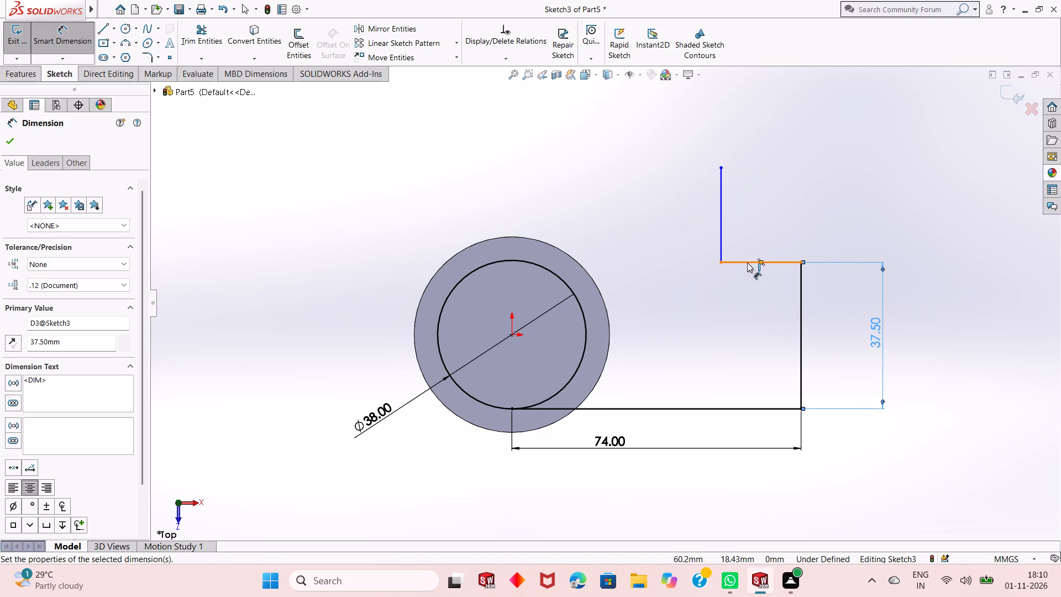
{"action": "left_click", "coordinate": [748, 263]}
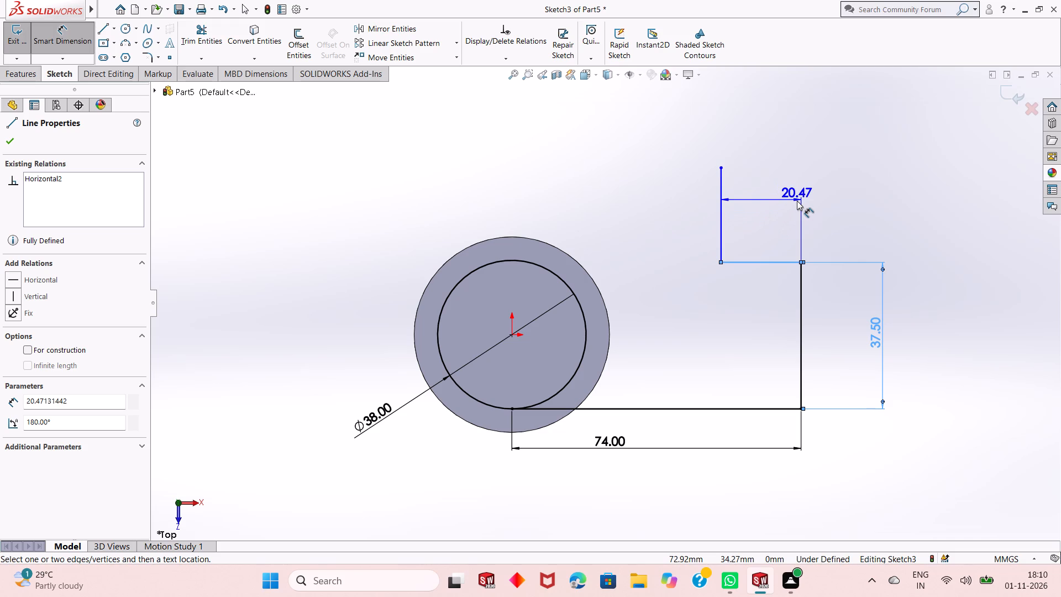
{"action": "left_click", "coordinate": [797, 201]}
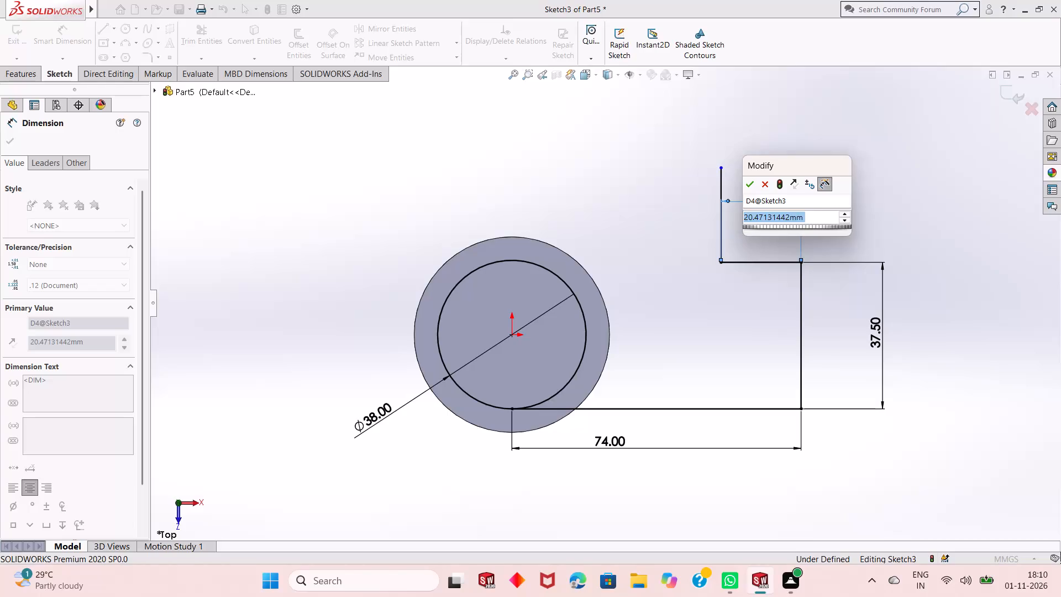
{"action": "type", "text": "30"}
{"action": "key", "text": "Return"}
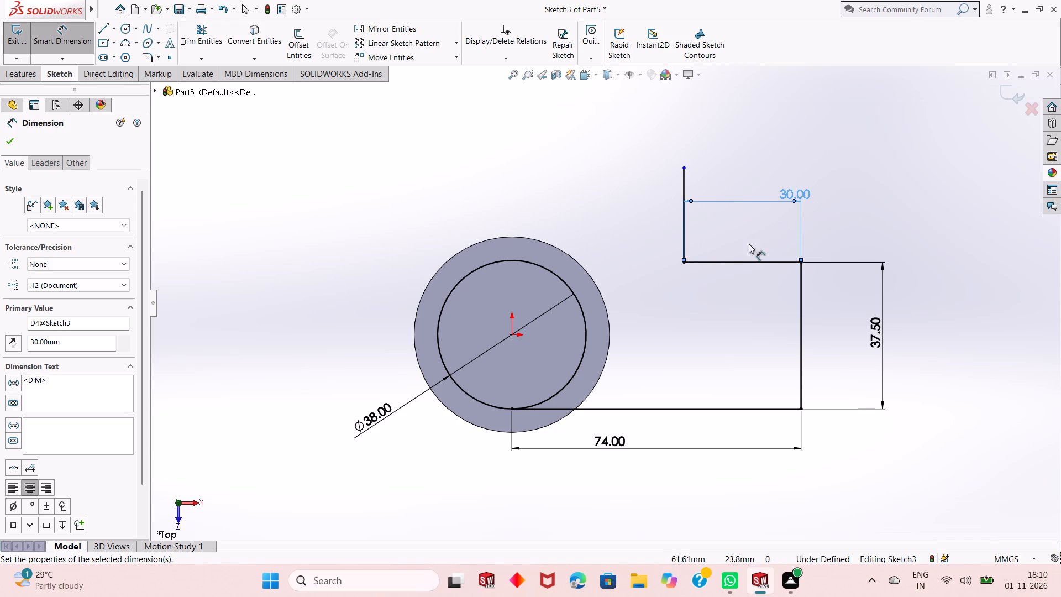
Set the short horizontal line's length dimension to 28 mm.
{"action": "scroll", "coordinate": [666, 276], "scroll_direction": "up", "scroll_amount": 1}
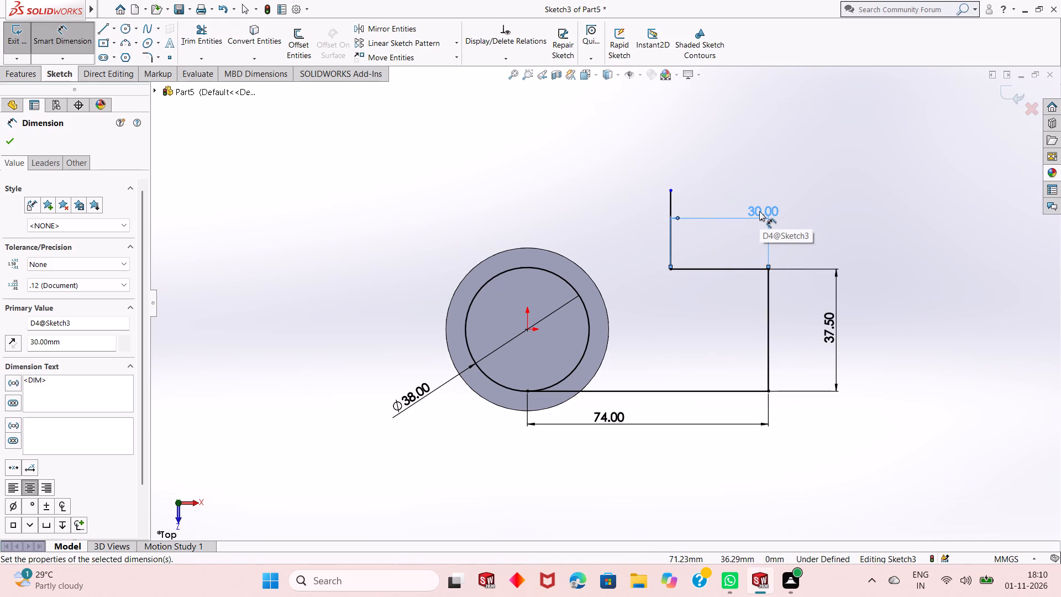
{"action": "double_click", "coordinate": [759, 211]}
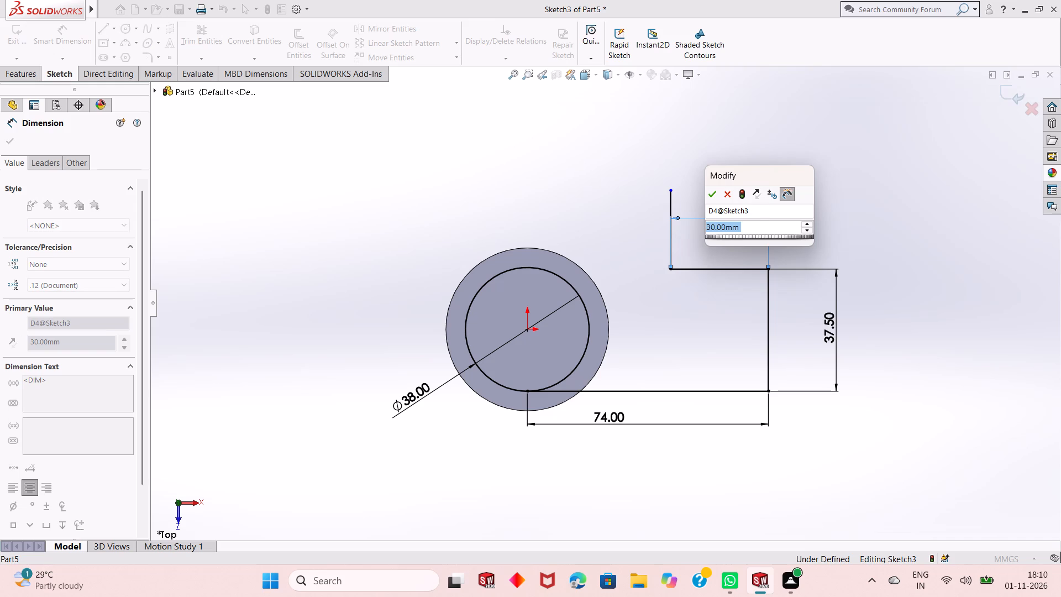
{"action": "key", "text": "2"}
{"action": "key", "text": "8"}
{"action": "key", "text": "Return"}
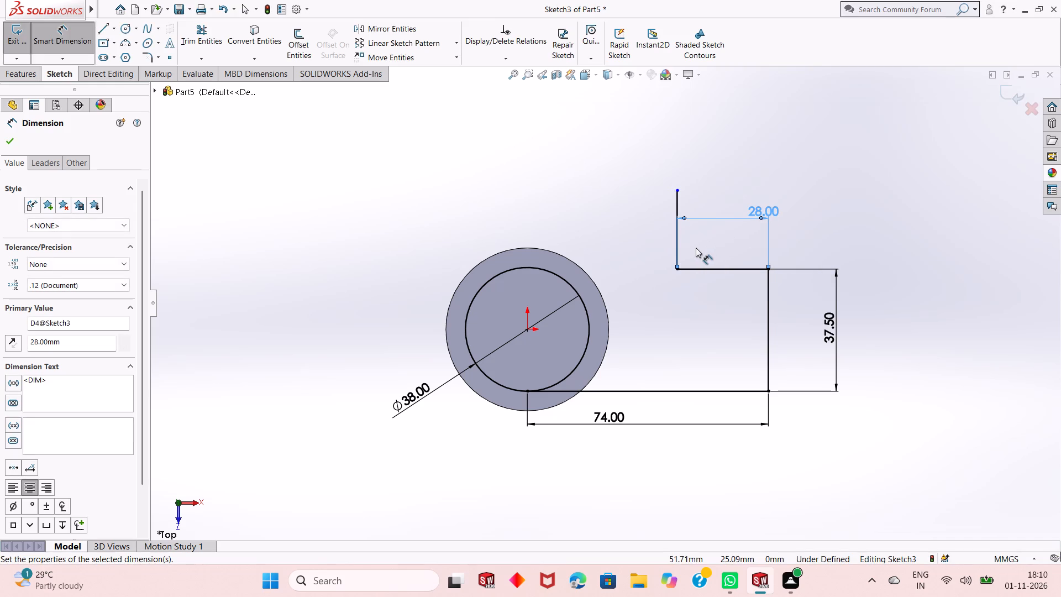
Dimension the overall height from the long bottom line to the upper end of the inner vertical line as 64 mm.
{"action": "left_click", "coordinate": [677, 192]}
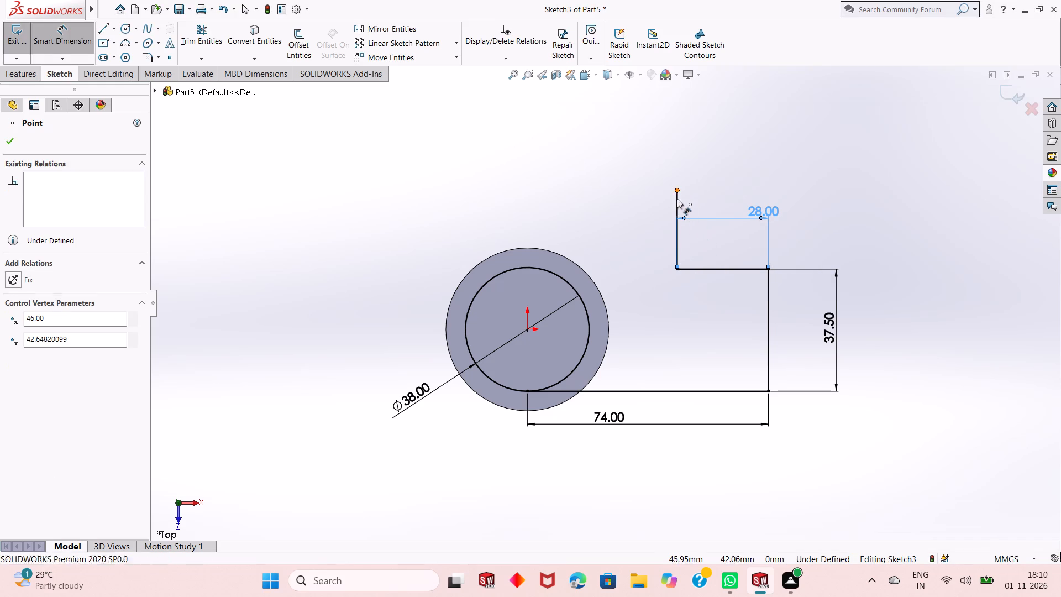
{"action": "left_click", "coordinate": [726, 392]}
{"action": "left_click", "coordinate": [927, 352]}
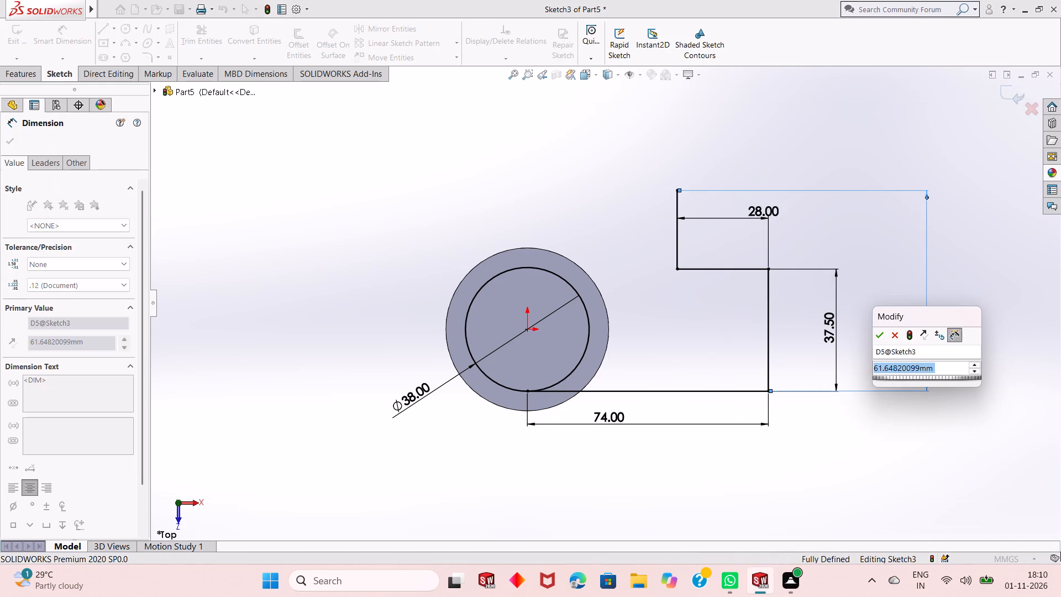
{"action": "type", "text": "64"}
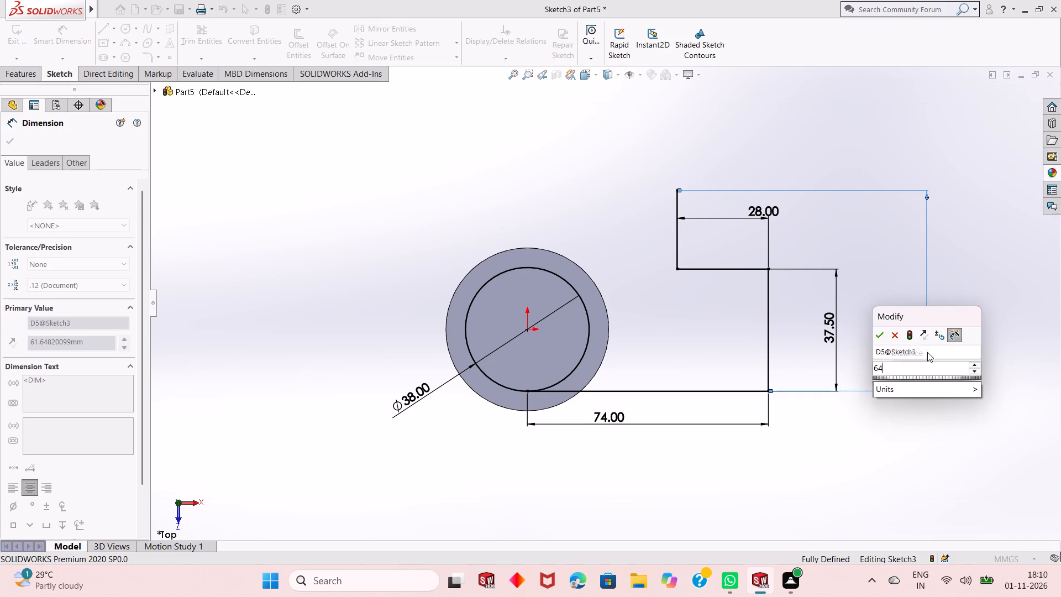
{"action": "key", "text": "Return"}
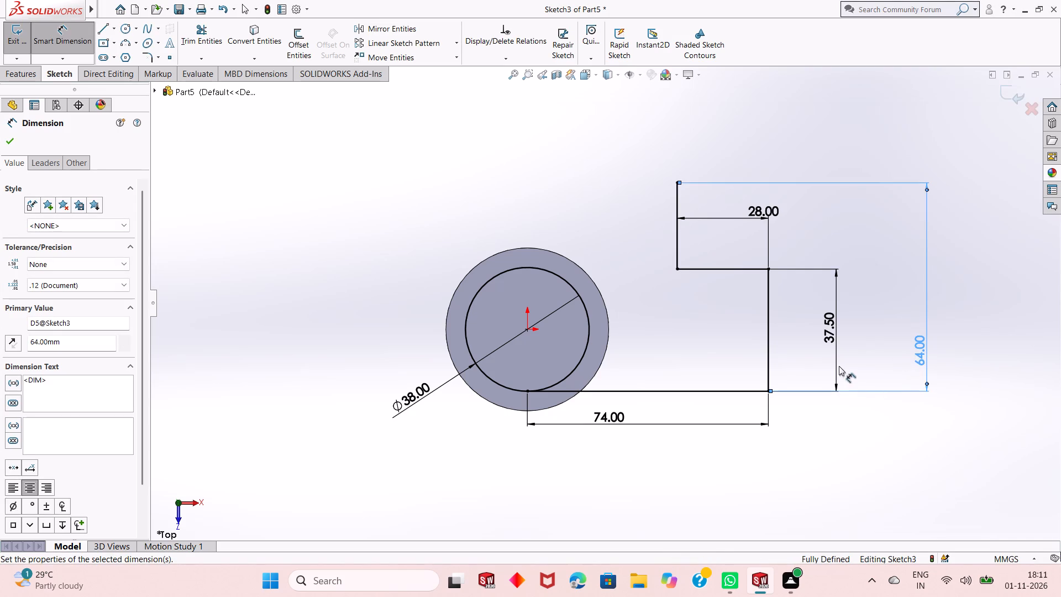
{"action": "right_click", "coordinate": [324, 138]}
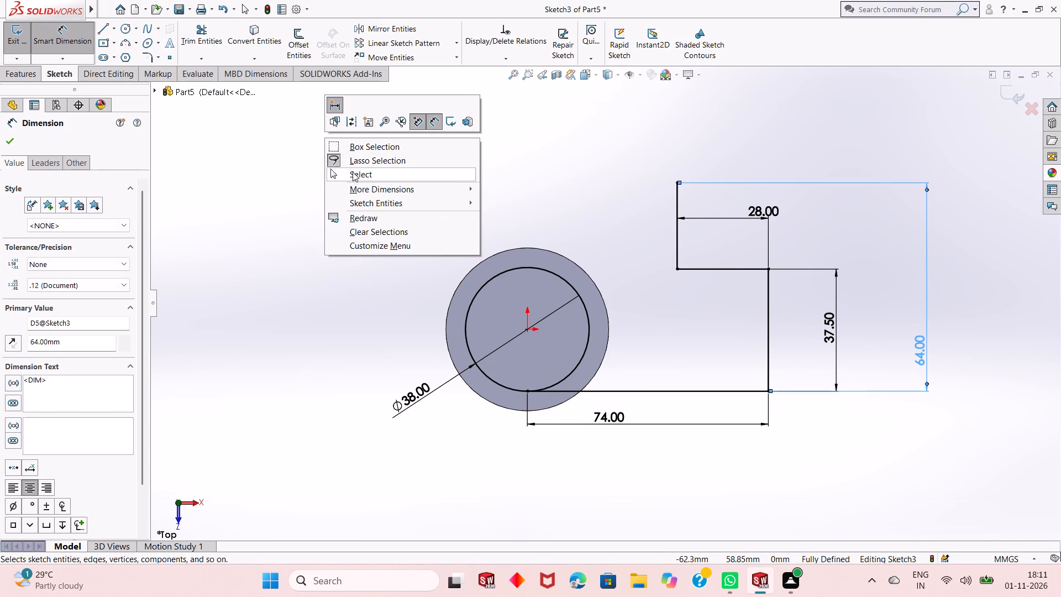
{"action": "left_click", "coordinate": [353, 173]}
Sketch a 25 mm line from the inner vertical line's upper end, sloping slightly downward toward the circle's side.
{"action": "left_click", "coordinate": [101, 29]}
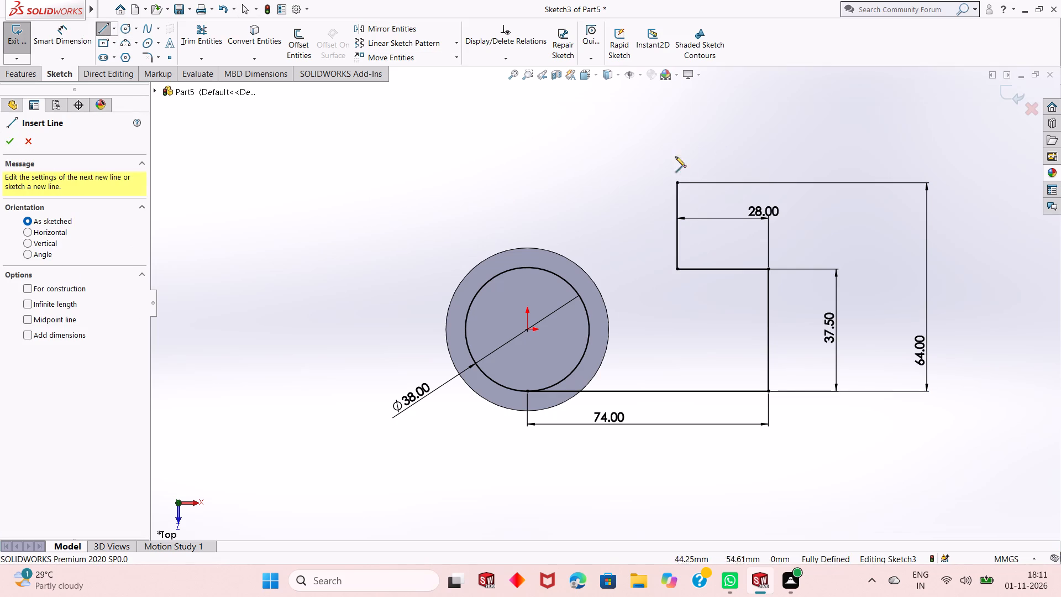
{"action": "left_click", "coordinate": [675, 181]}
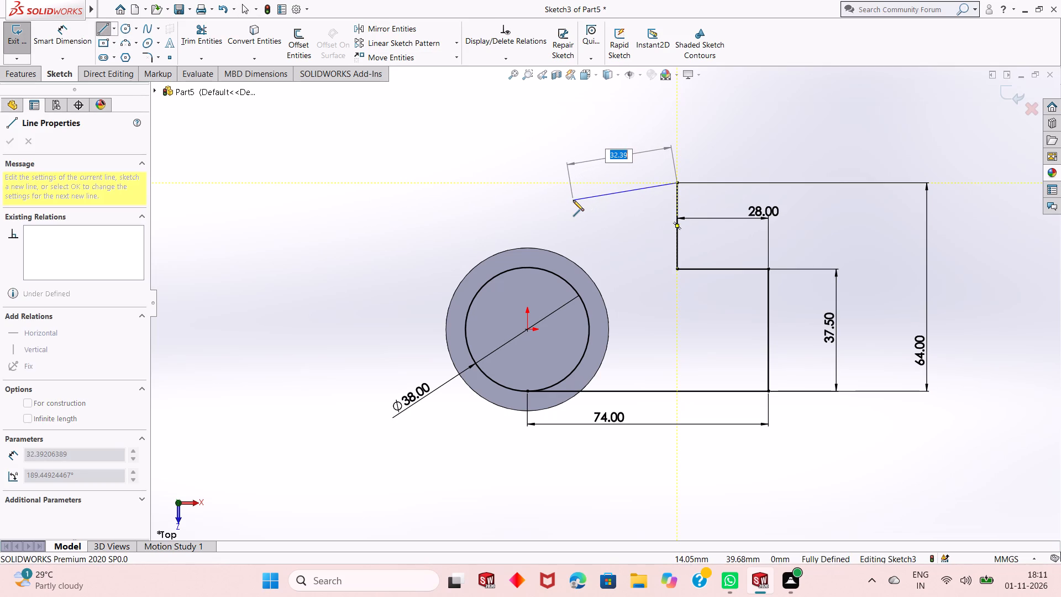
{"action": "type", "text": "25"}
{"action": "key", "text": "Return"}
{"action": "key", "text": "Return"}
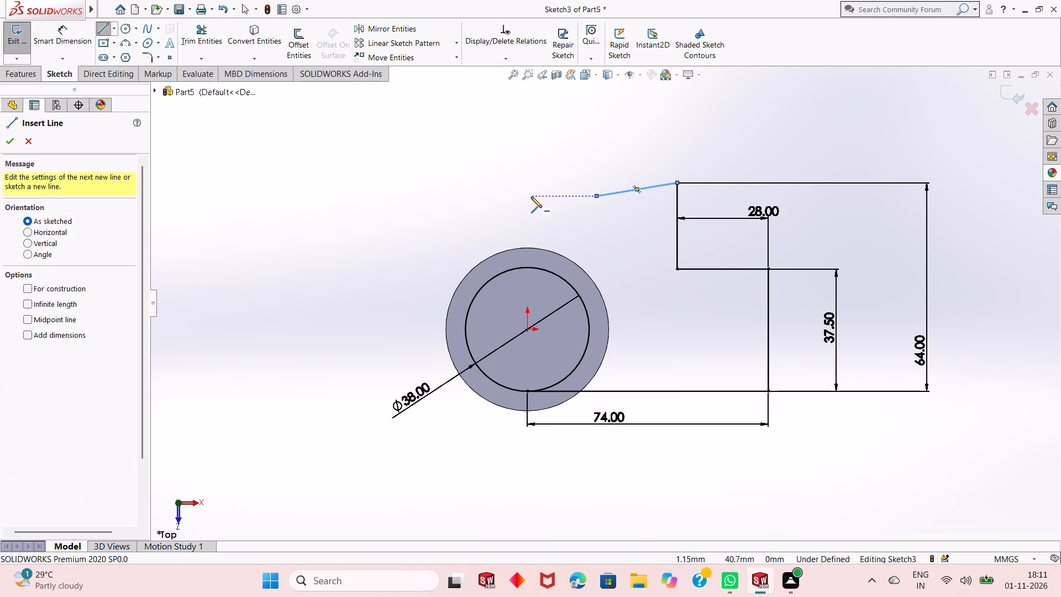
{"action": "key", "text": "Escape"}
{"action": "key", "text": "Escape"}
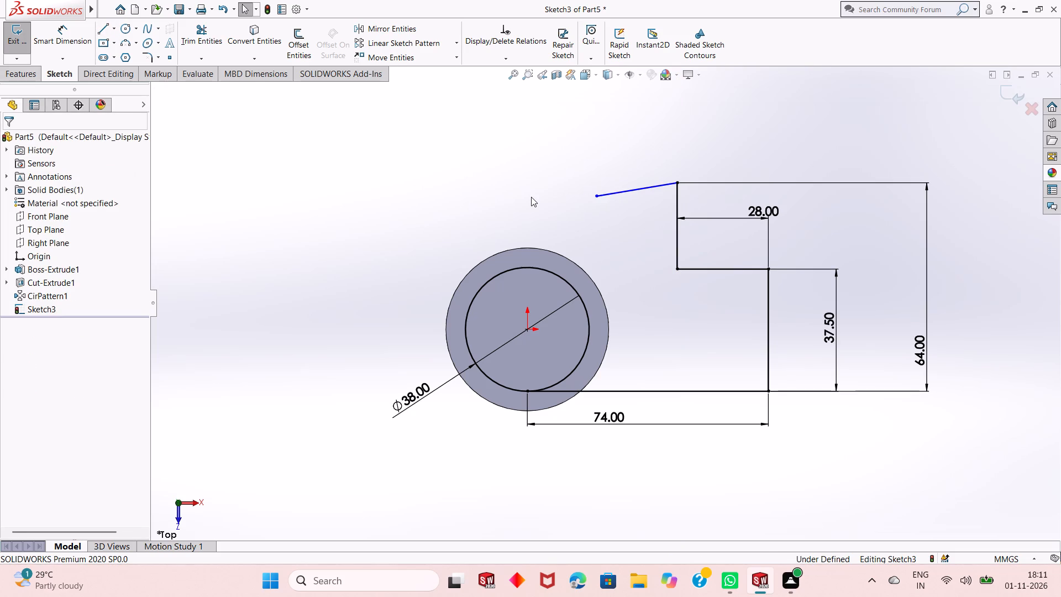
Delete the 28 mm dimension of the short horizontal line.
{"action": "right_click", "coordinate": [753, 214]}
{"action": "left_click", "coordinate": [773, 363]}
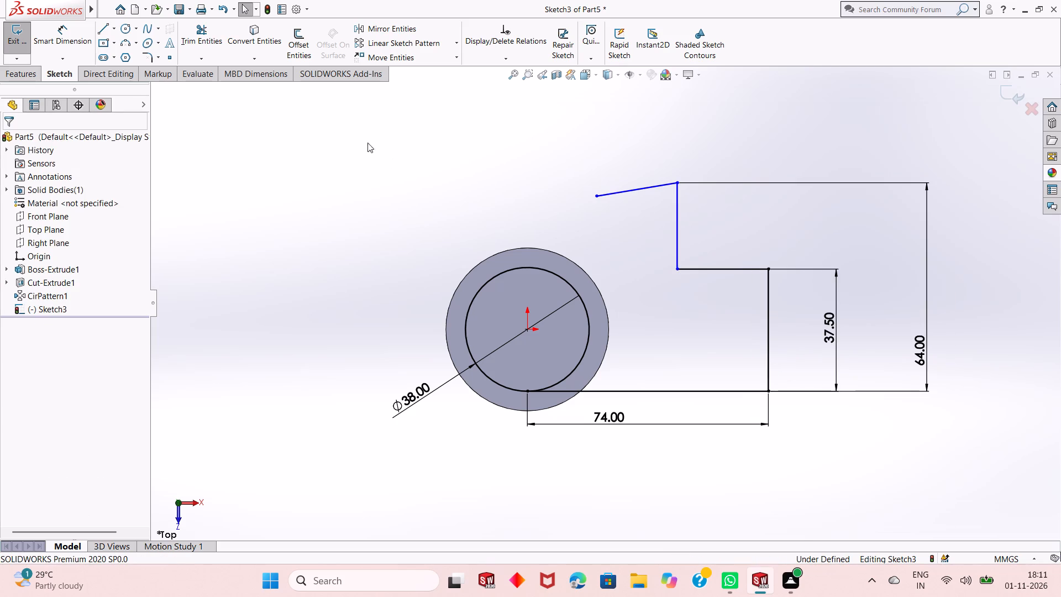
Dimension the horizontal distance from the origin to the inner vertical line as 43.5 mm.
{"action": "left_click", "coordinate": [68, 45]}
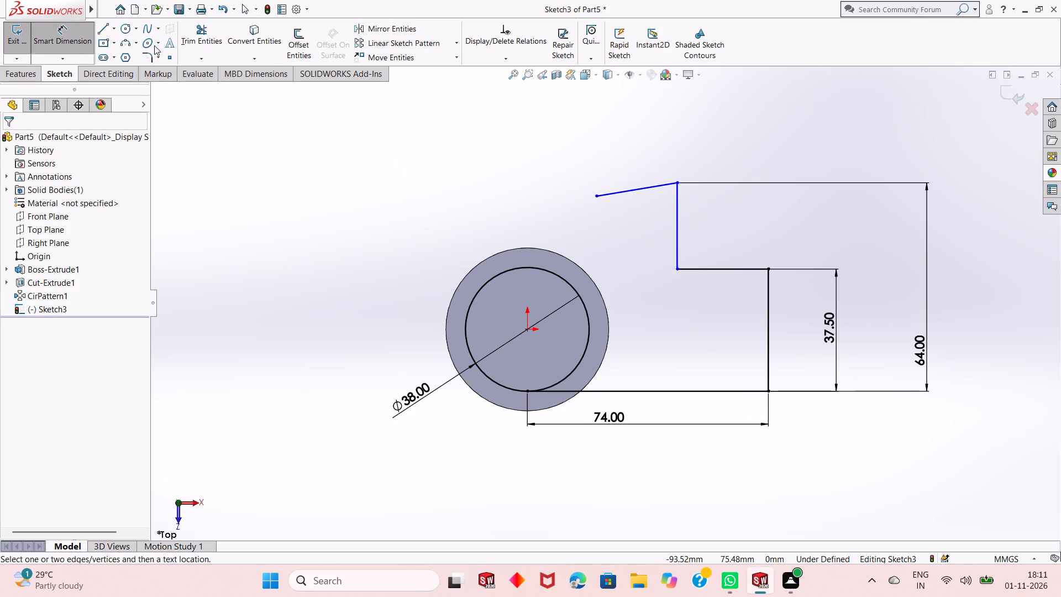
{"action": "left_click", "coordinate": [677, 201]}
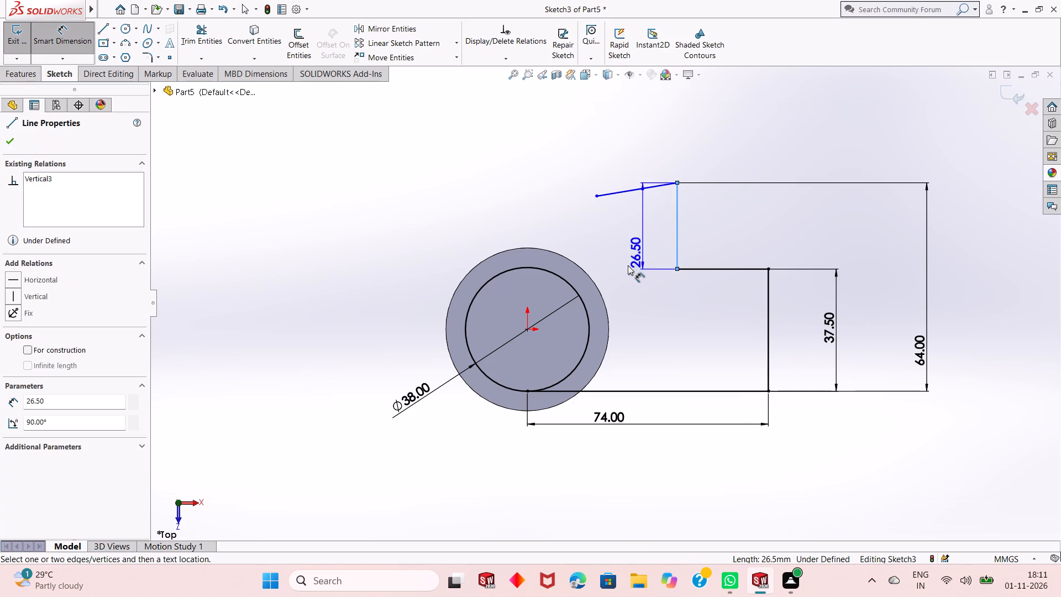
{"action": "left_click", "coordinate": [527, 331]}
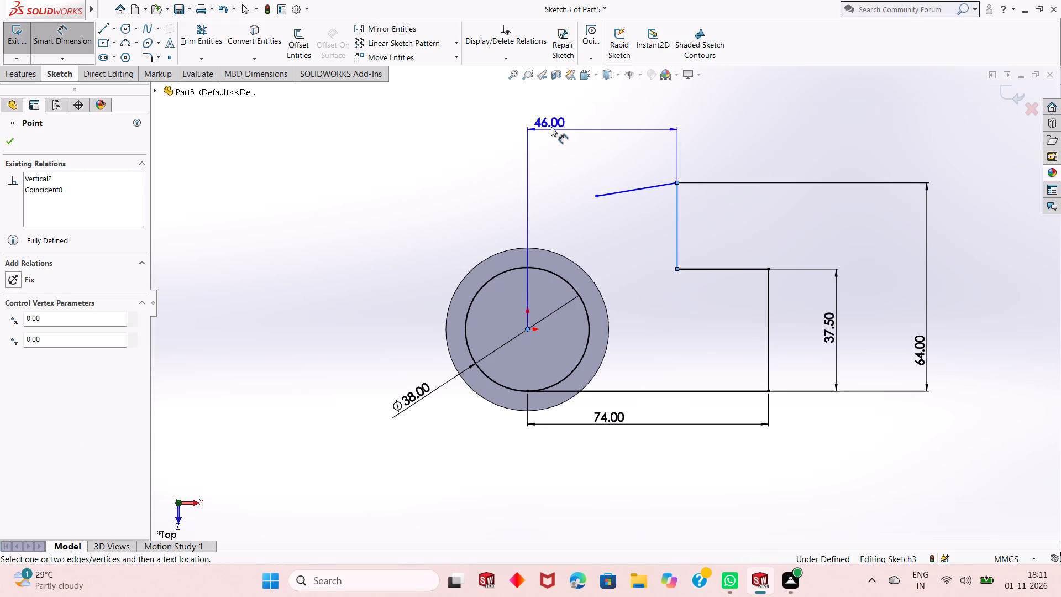
{"action": "left_click", "coordinate": [555, 119]}
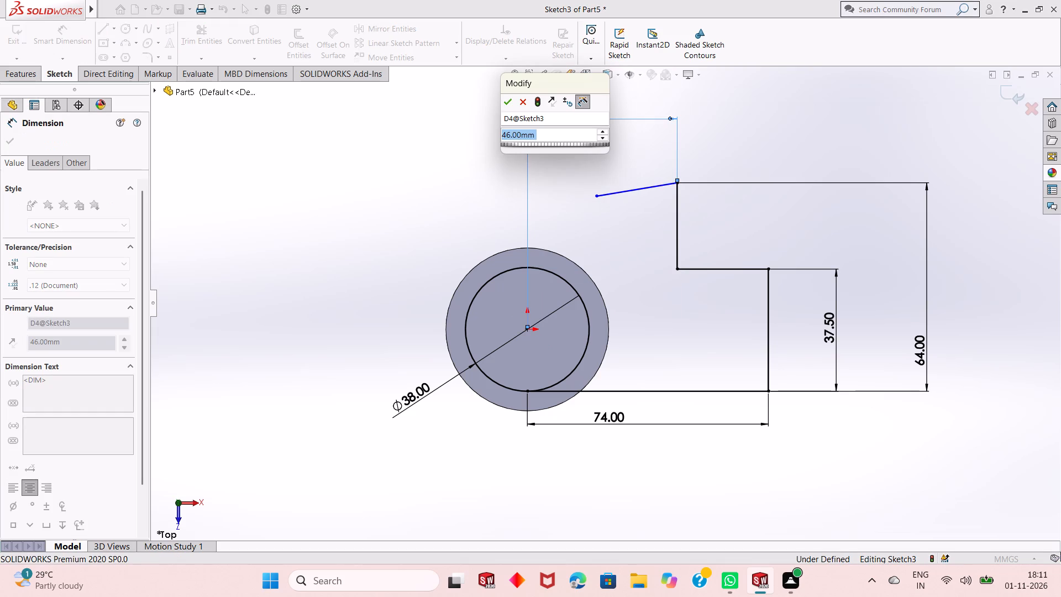
{"action": "type", "text": "43.52"}
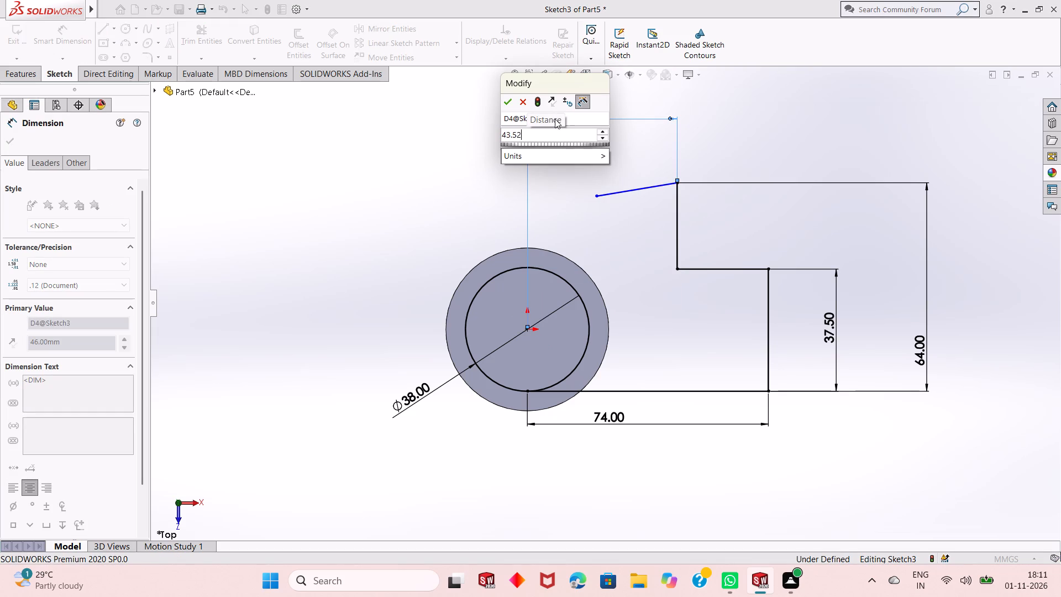
{"action": "key", "text": "BackSpace"}
{"action": "key", "text": "Return"}
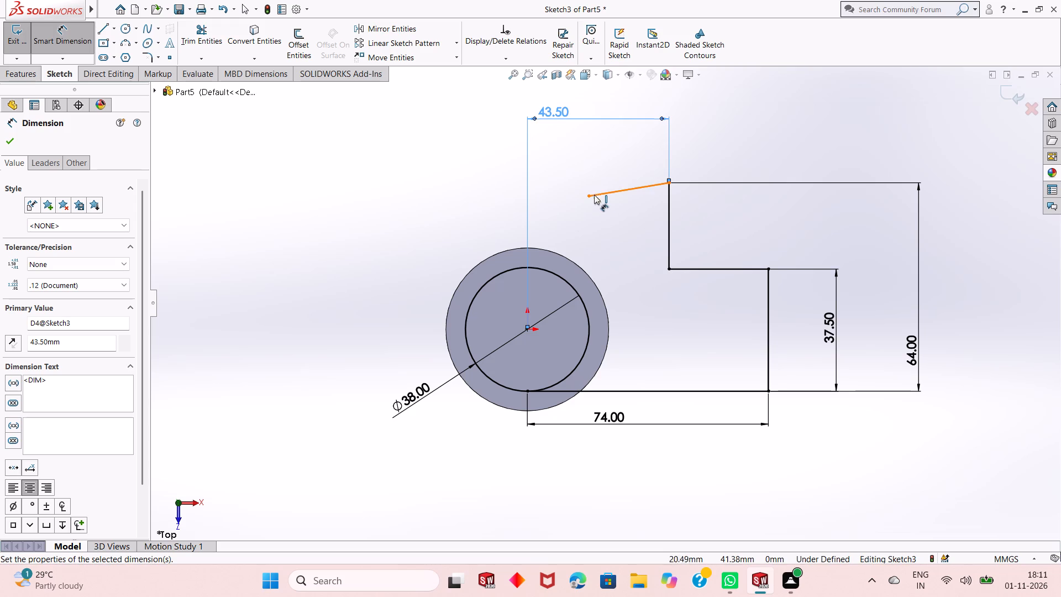
Dimension the sloping top line's angle from the horizontal at its upper end as 5 degrees.
{"action": "left_click", "coordinate": [613, 195]}
{"action": "left_click", "coordinate": [669, 185]}
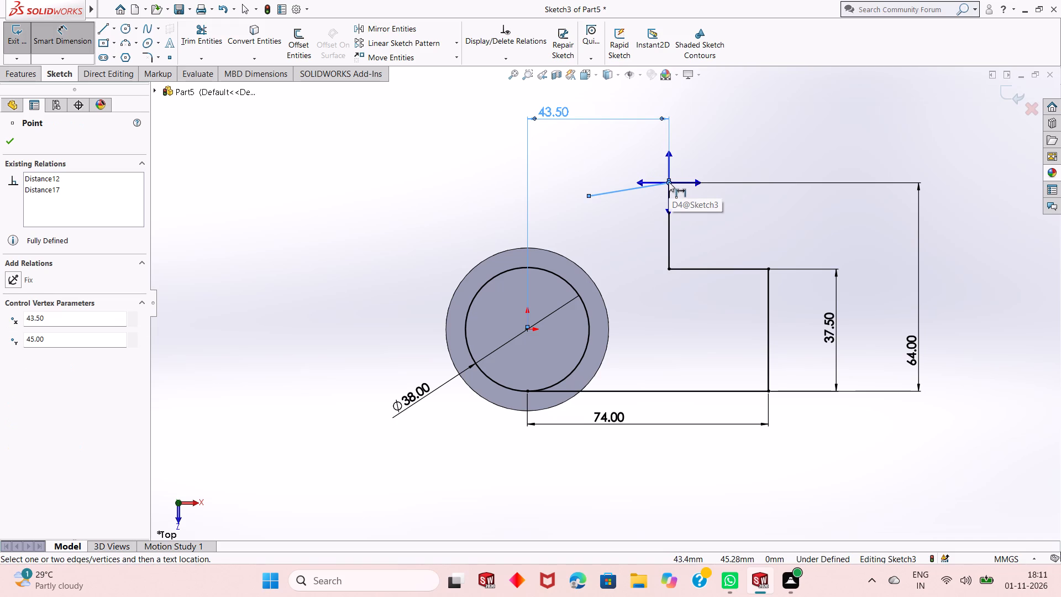
{"action": "left_click", "coordinate": [639, 180]}
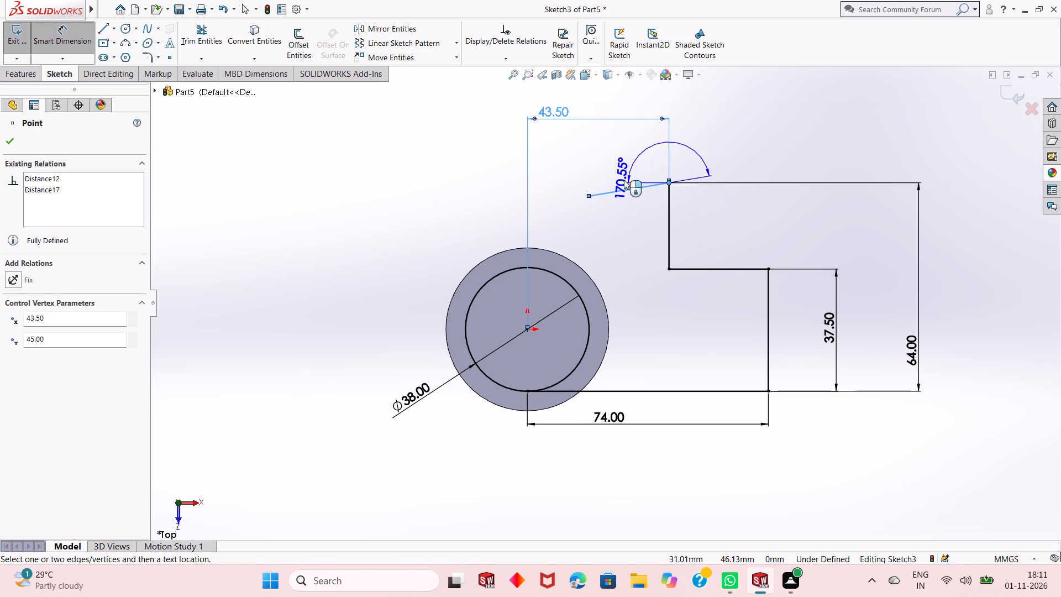
{"action": "left_click", "coordinate": [612, 192]}
{"action": "key", "text": "5"}
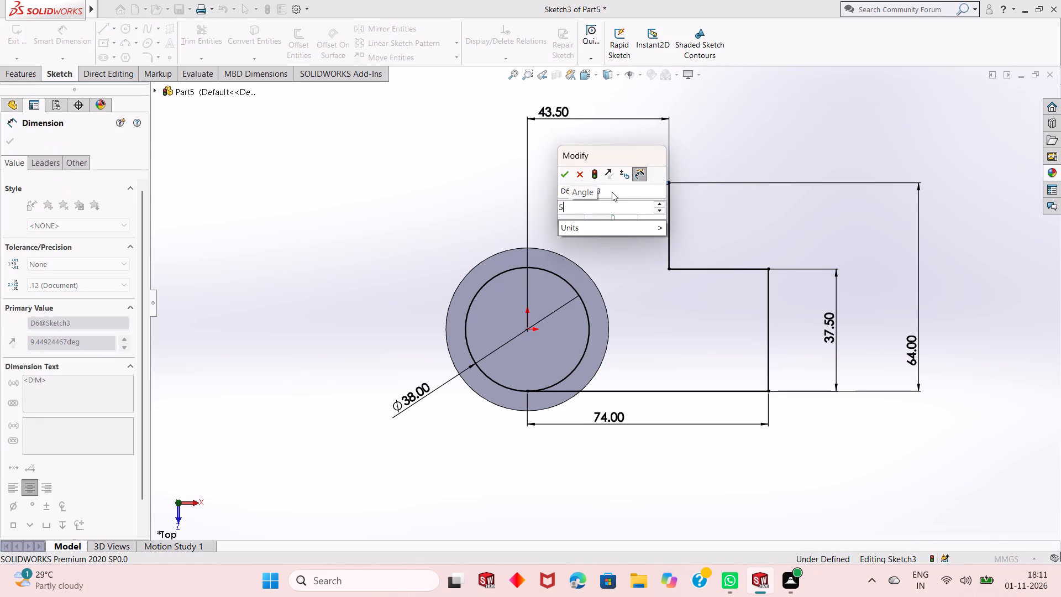
{"action": "key", "text": "Return"}
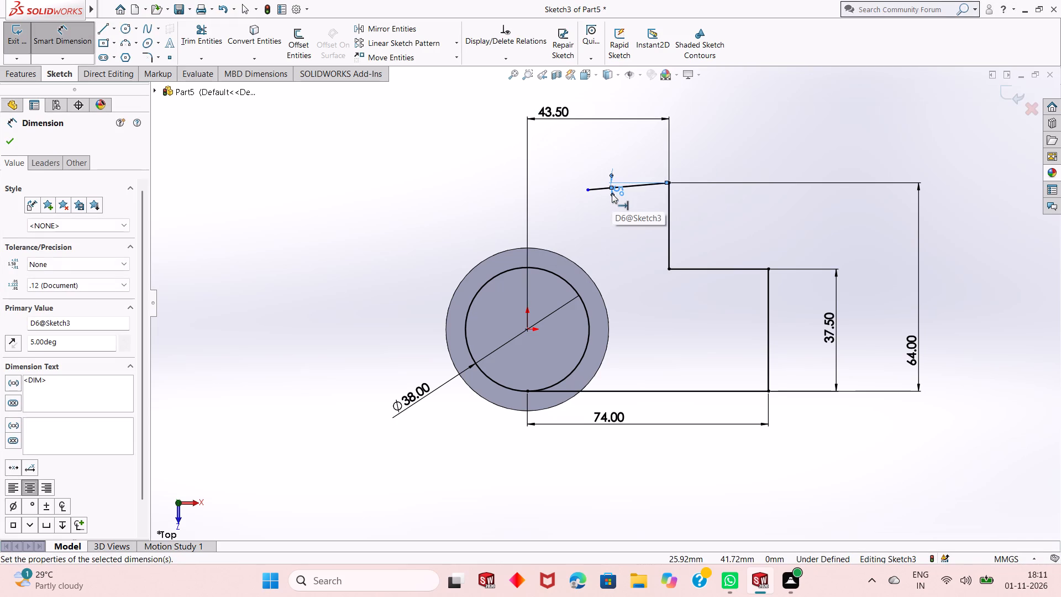
{"action": "right_click", "coordinate": [721, 118]}
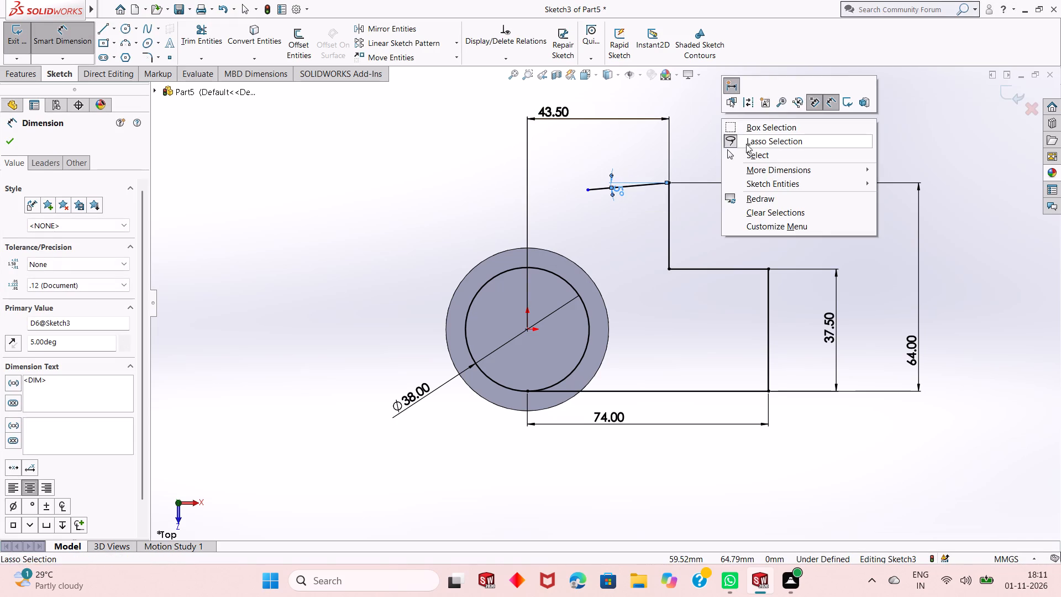
{"action": "left_click", "coordinate": [748, 158]}
Sketch a slanted line about 28.7 mm long from the sloping top line's free end down to the 38 mm circle.
{"action": "left_click", "coordinate": [102, 33]}
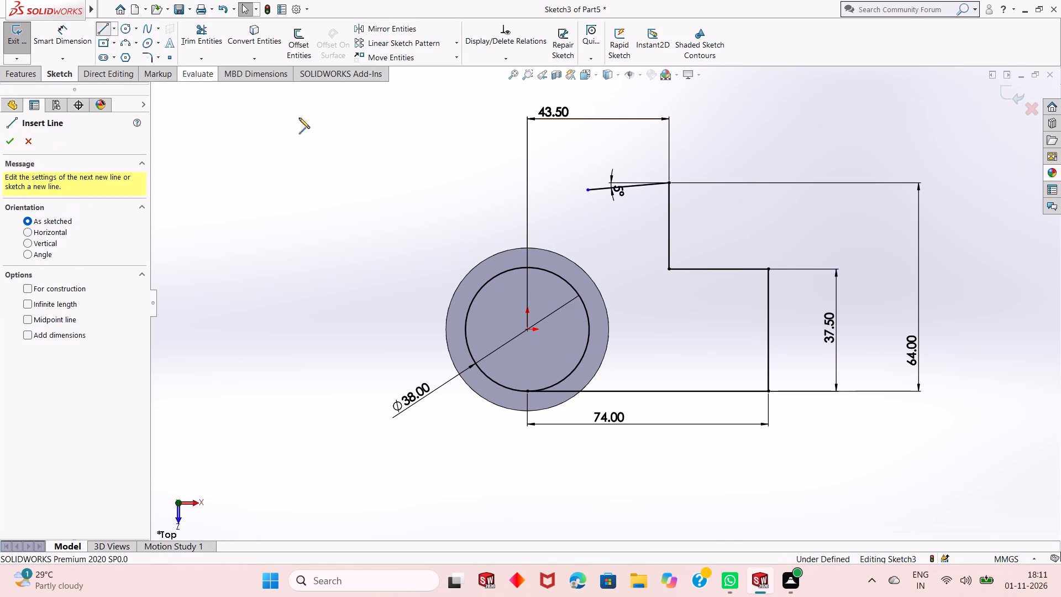
{"action": "left_click", "coordinate": [589, 191]}
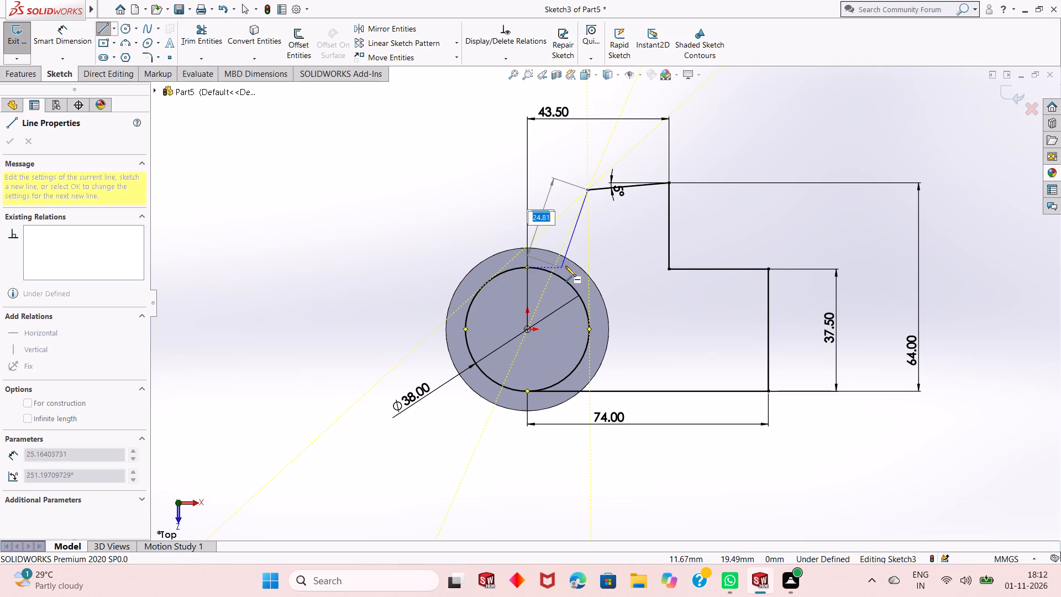
{"action": "left_click", "coordinate": [537, 269]}
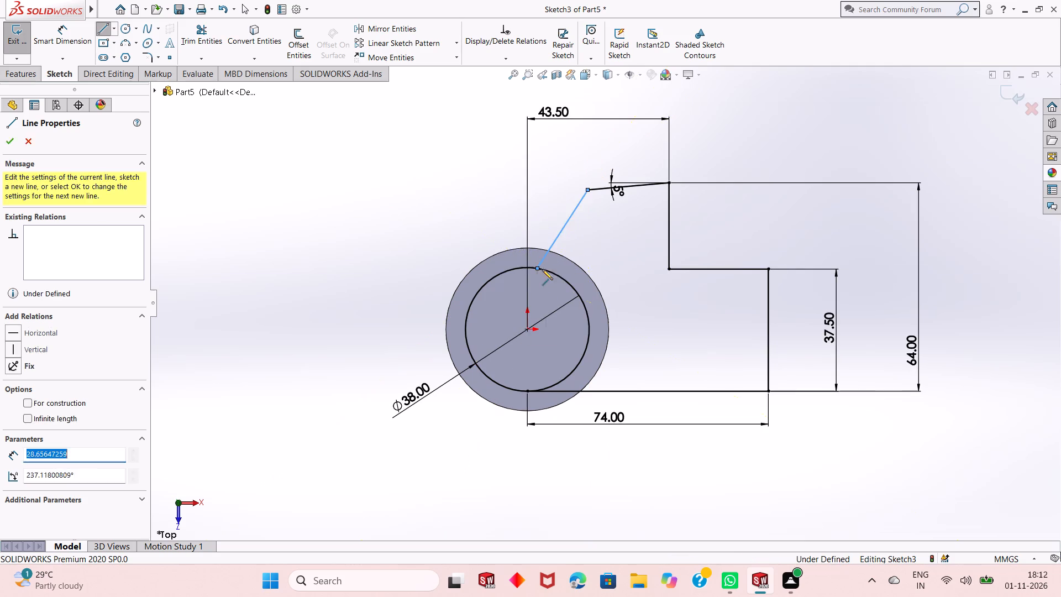
{"action": "right_click", "coordinate": [597, 238]}
{"action": "left_click", "coordinate": [624, 248]}
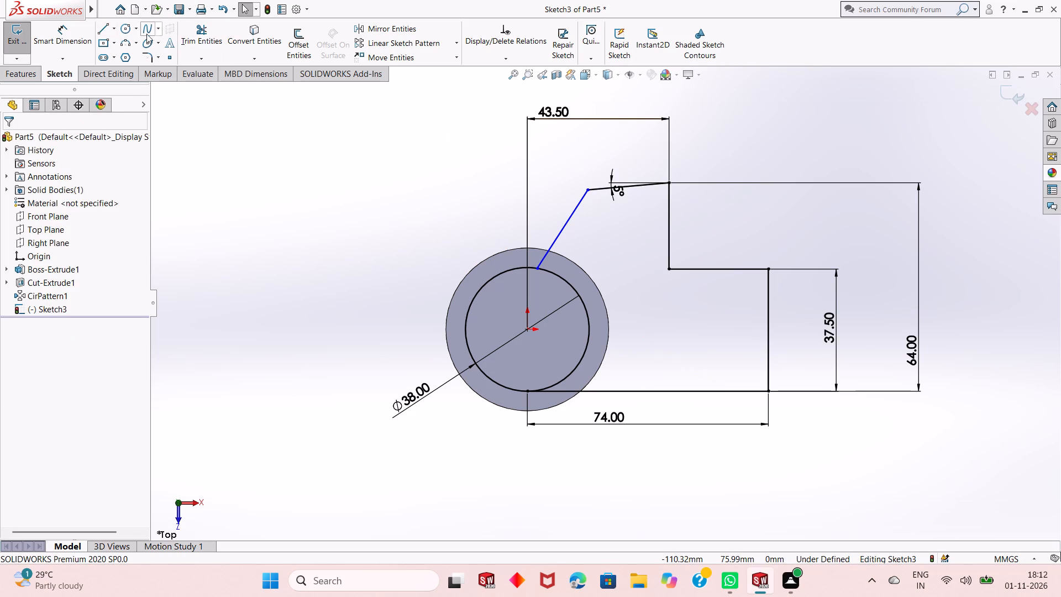
Dimension the slanted line's angle from the vertical at its end on the circle as 35 degrees.
{"action": "left_click", "coordinate": [59, 42]}
{"action": "left_click", "coordinate": [558, 238]}
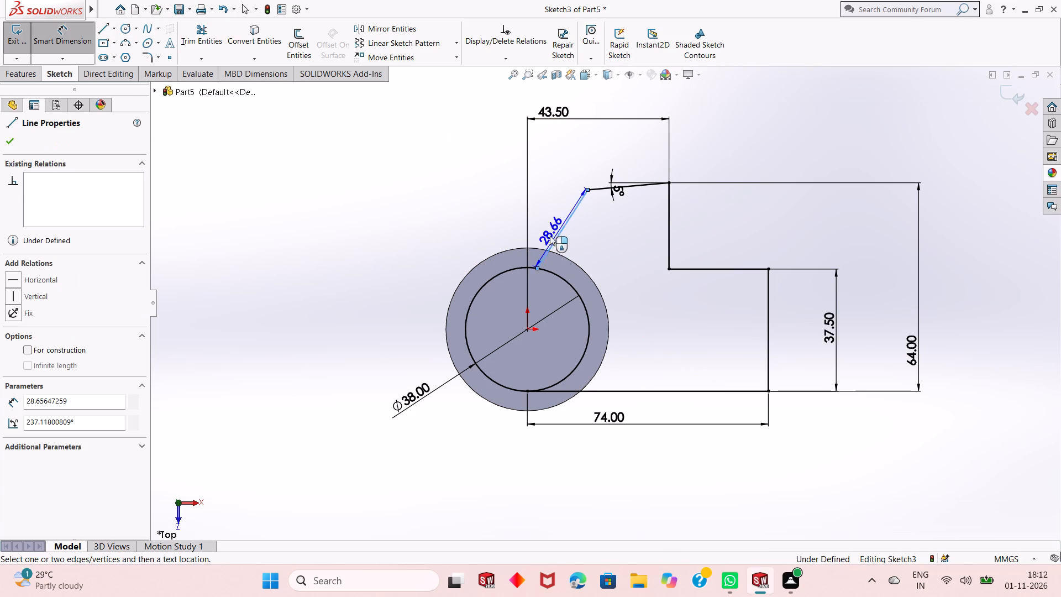
{"action": "left_click", "coordinate": [539, 269]}
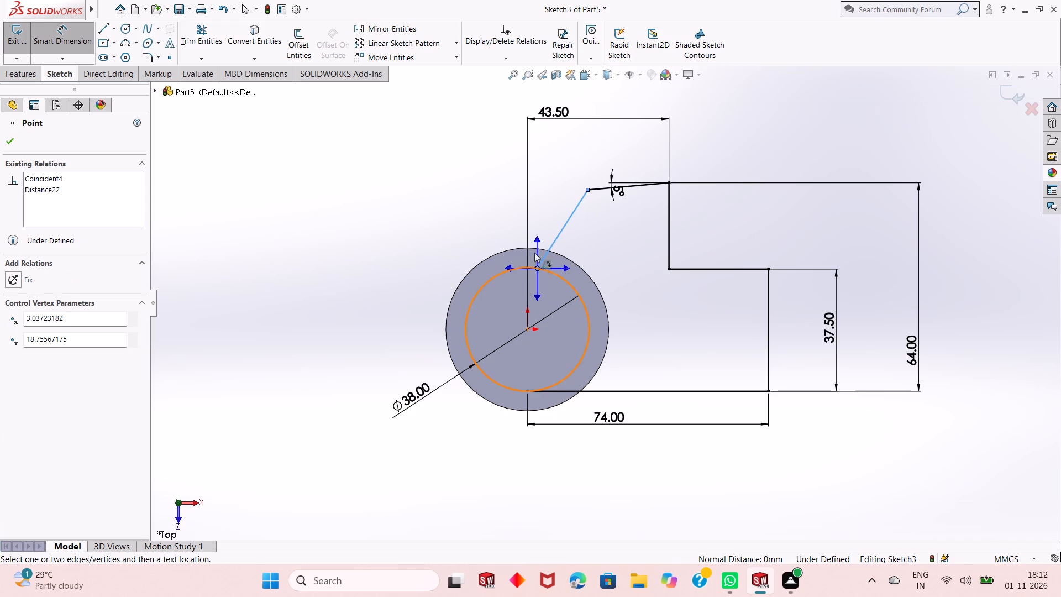
{"action": "left_click", "coordinate": [537, 240]}
{"action": "left_click", "coordinate": [544, 231]}
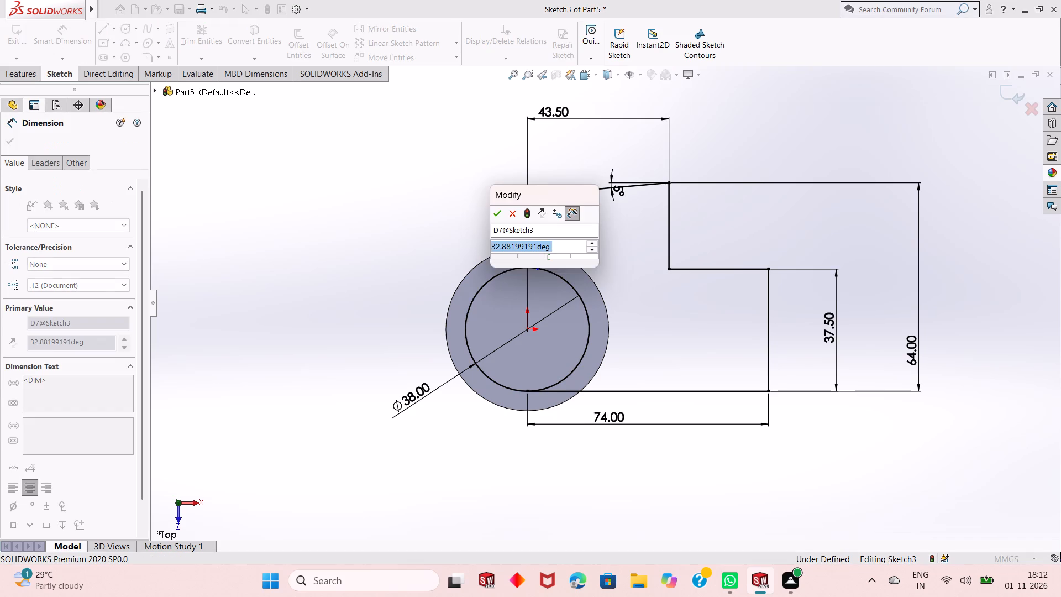
{"action": "type", "text": "35"}
{"action": "key", "text": "Return"}
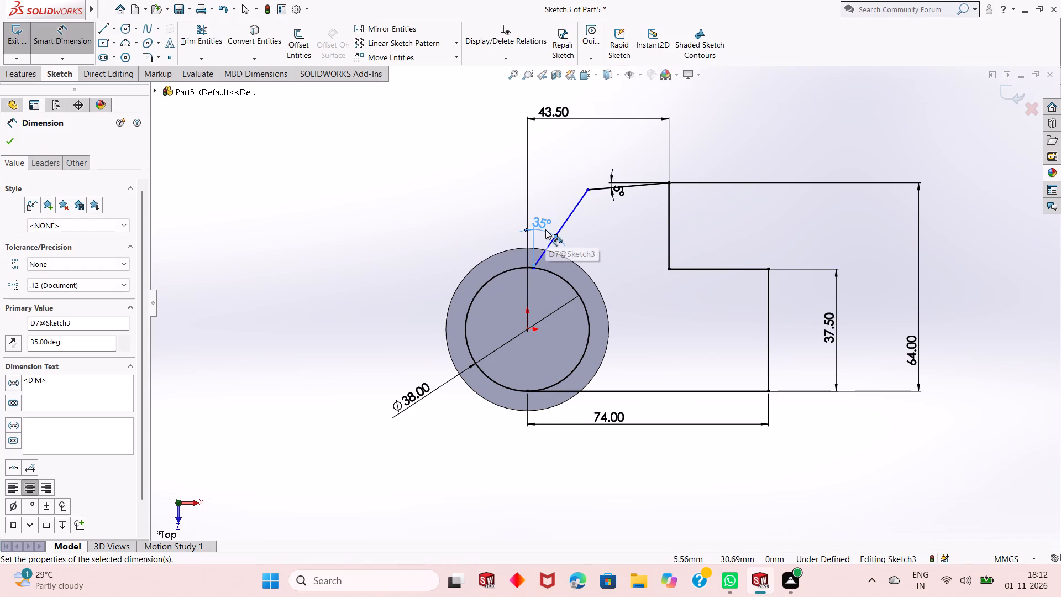
{"action": "right_click", "coordinate": [433, 171]}
{"action": "left_click", "coordinate": [461, 207]}
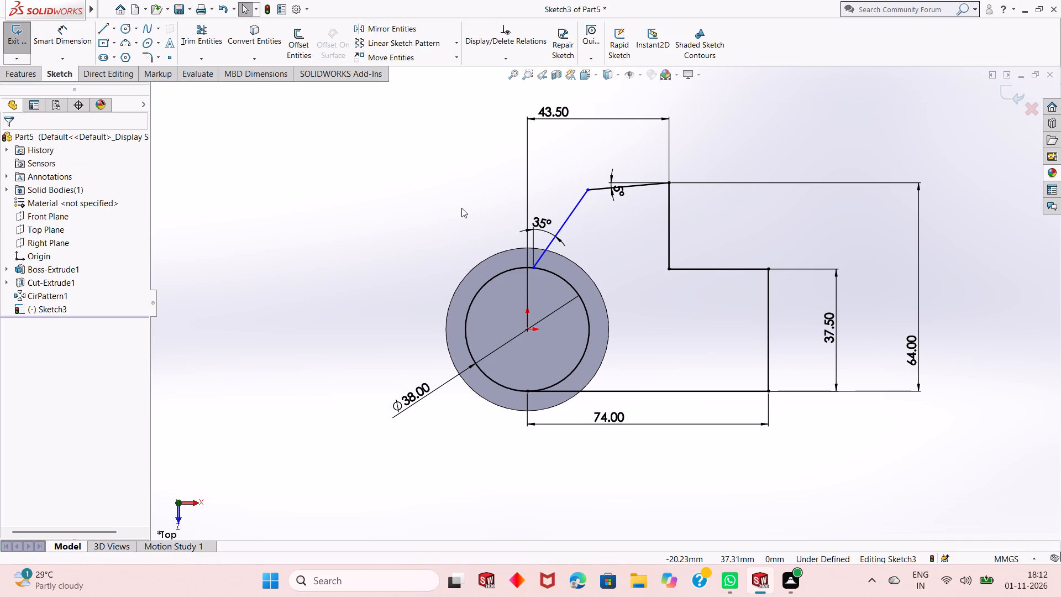
Add a Fix relation to the corner point where the slanted line meets the sloping top line.
{"action": "left_click", "coordinate": [587, 191]}
{"action": "left_click", "coordinate": [716, 145]}
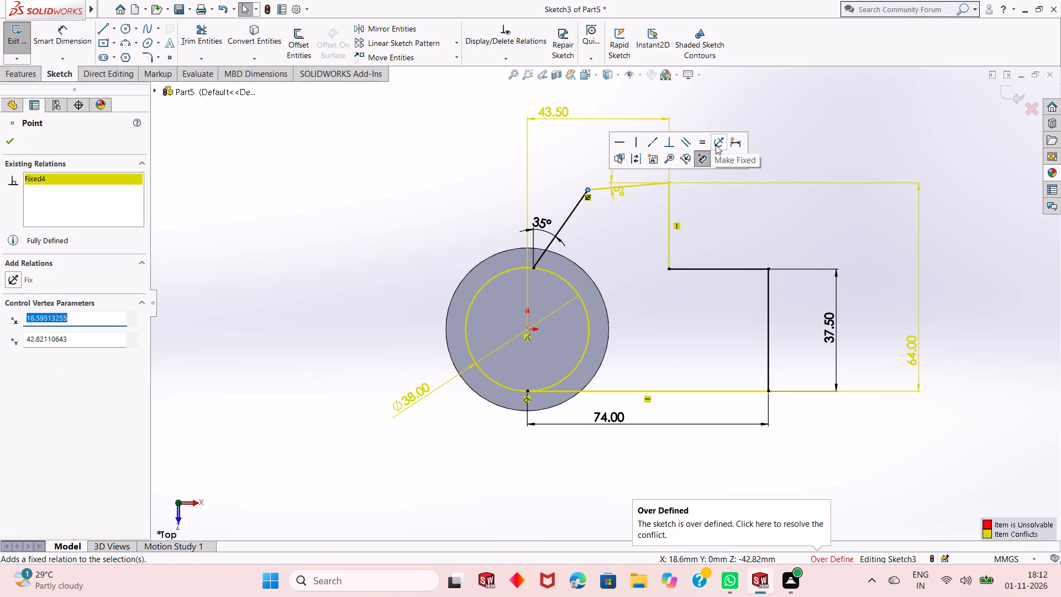
{"action": "left_click", "coordinate": [10, 142]}
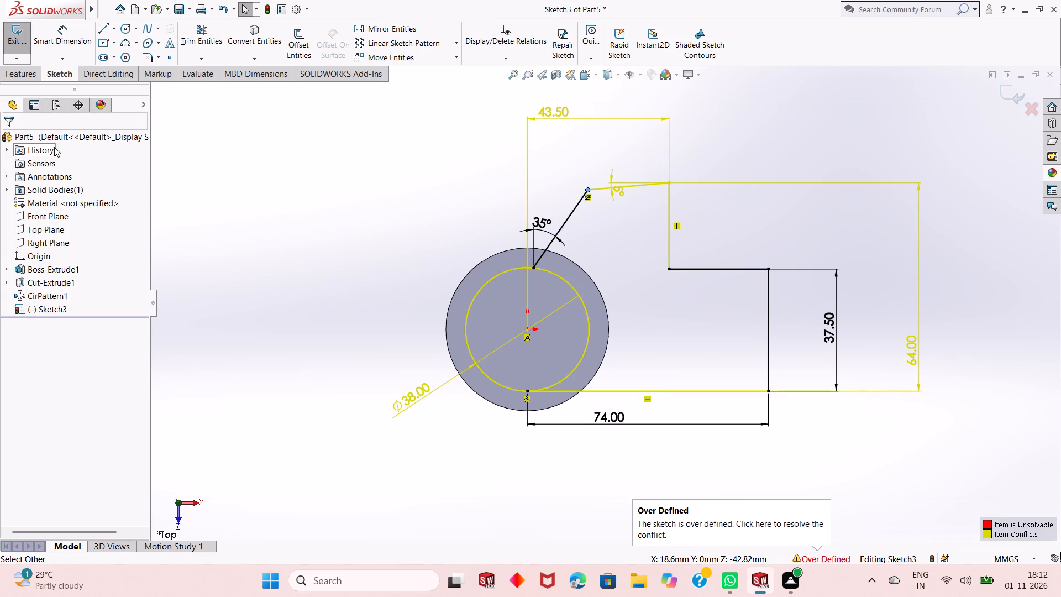
Delete the 38 mm diameter dimension from the circle.
{"action": "right_click", "coordinate": [405, 397]}
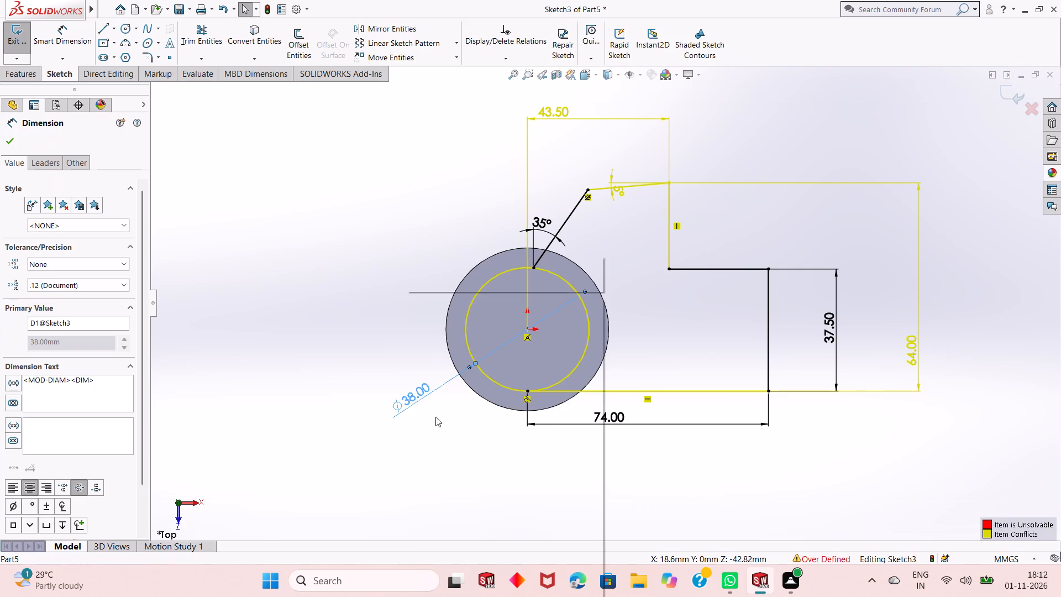
{"action": "left_click", "coordinate": [466, 448]}
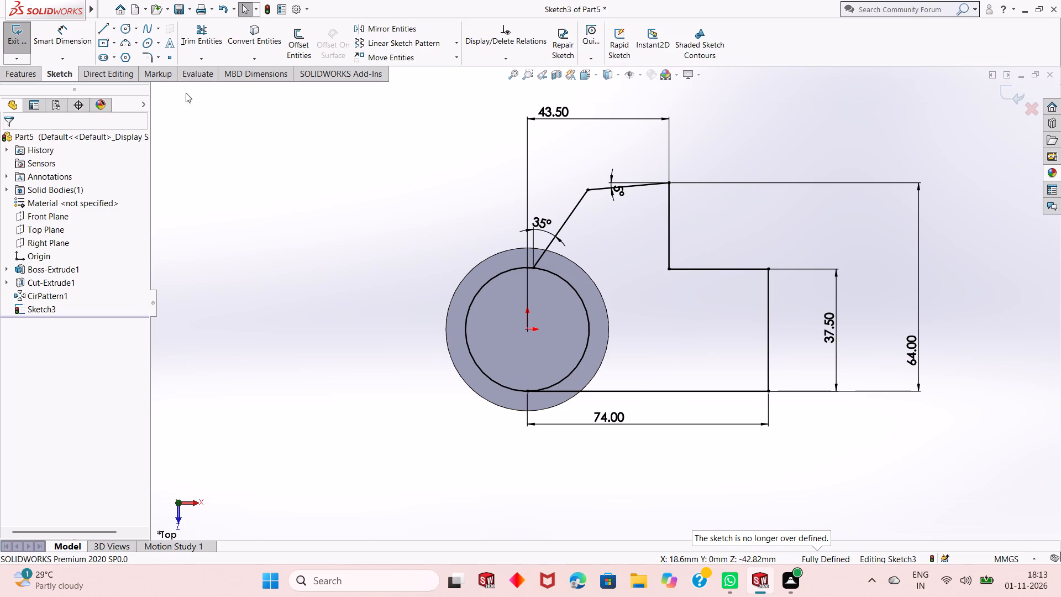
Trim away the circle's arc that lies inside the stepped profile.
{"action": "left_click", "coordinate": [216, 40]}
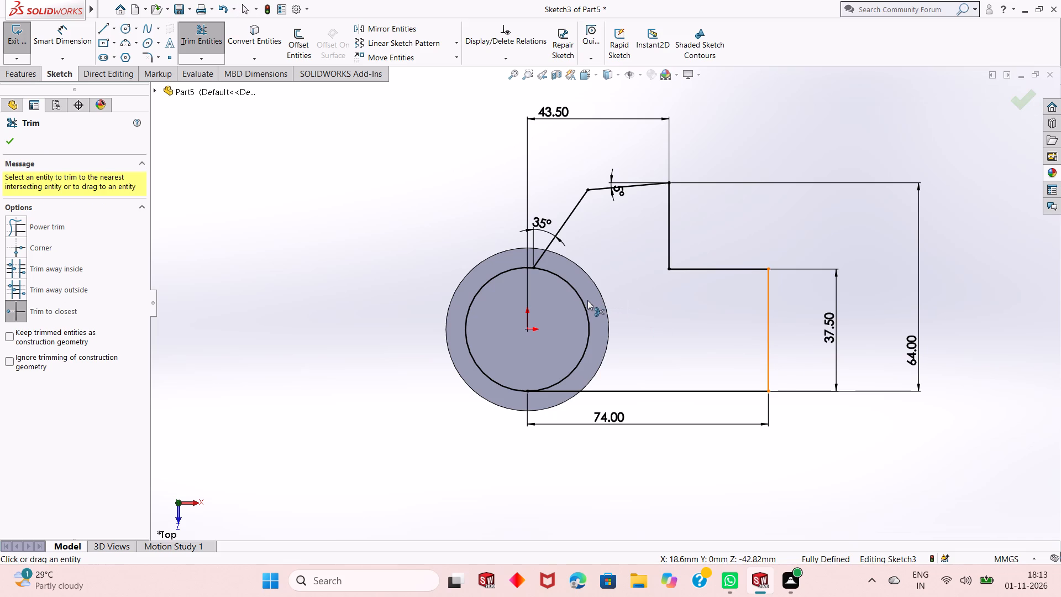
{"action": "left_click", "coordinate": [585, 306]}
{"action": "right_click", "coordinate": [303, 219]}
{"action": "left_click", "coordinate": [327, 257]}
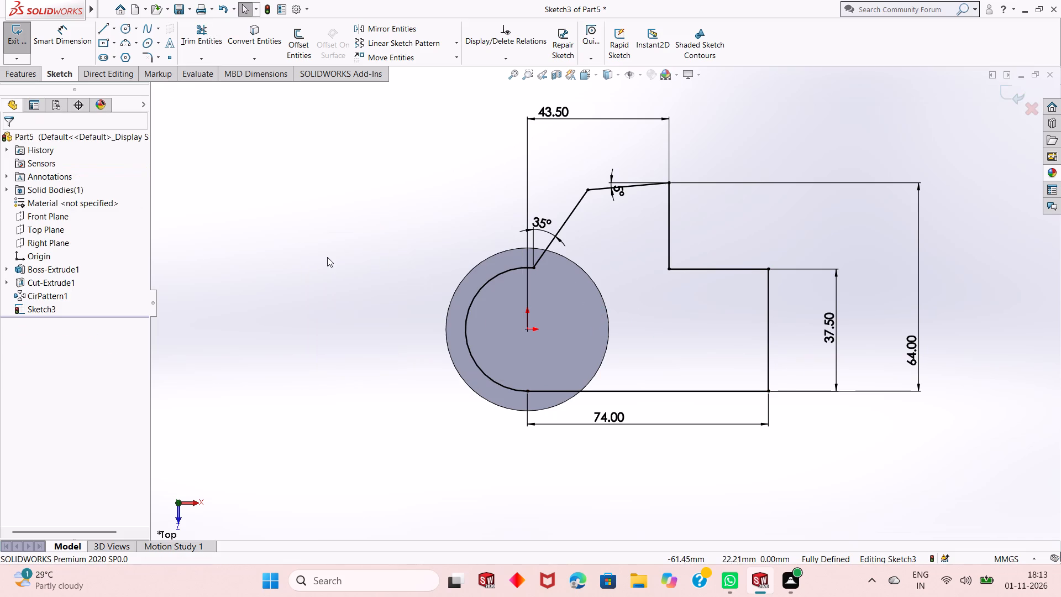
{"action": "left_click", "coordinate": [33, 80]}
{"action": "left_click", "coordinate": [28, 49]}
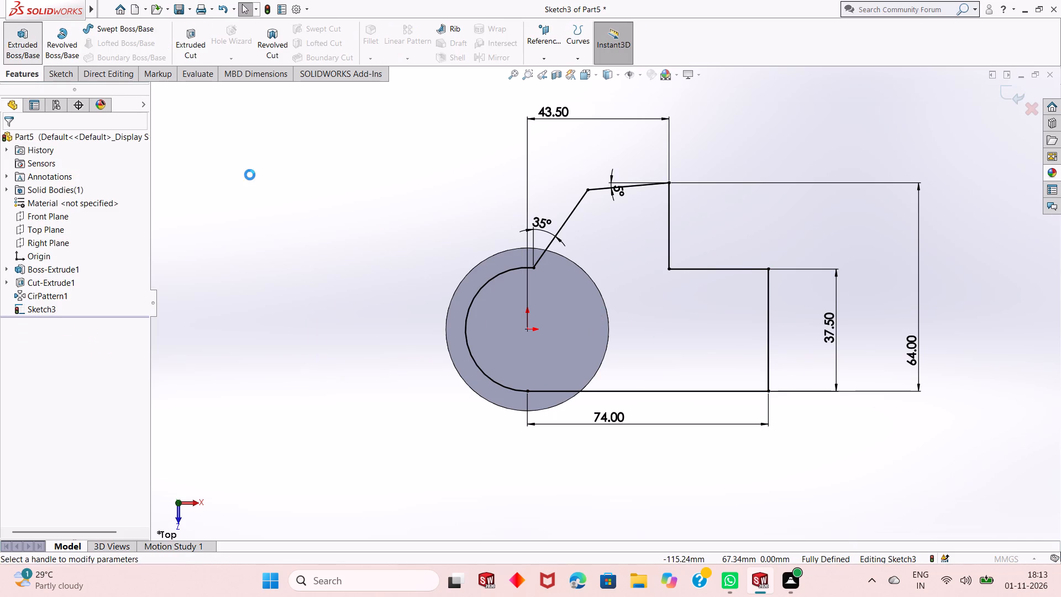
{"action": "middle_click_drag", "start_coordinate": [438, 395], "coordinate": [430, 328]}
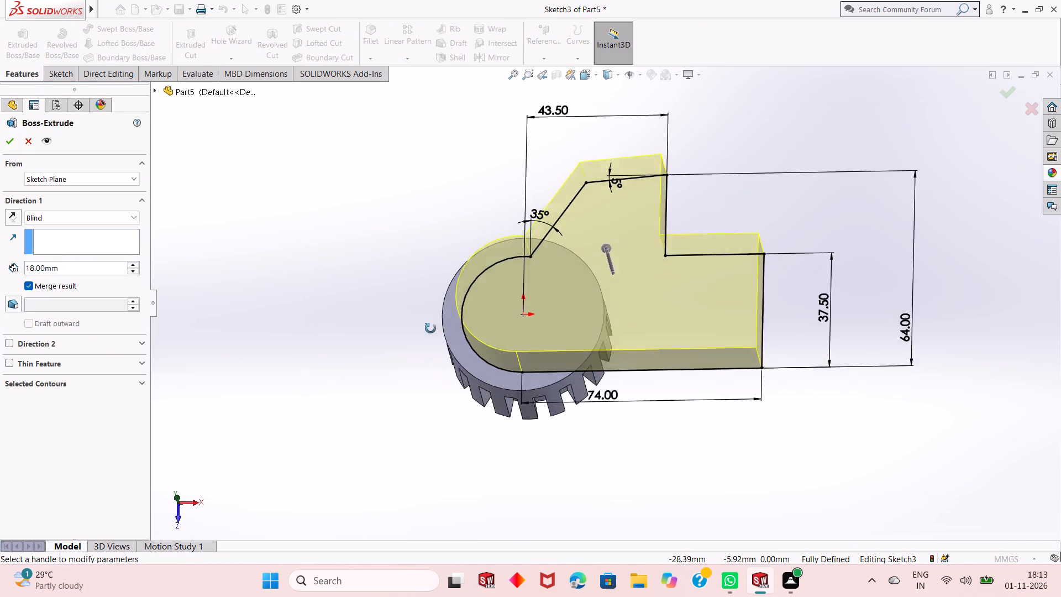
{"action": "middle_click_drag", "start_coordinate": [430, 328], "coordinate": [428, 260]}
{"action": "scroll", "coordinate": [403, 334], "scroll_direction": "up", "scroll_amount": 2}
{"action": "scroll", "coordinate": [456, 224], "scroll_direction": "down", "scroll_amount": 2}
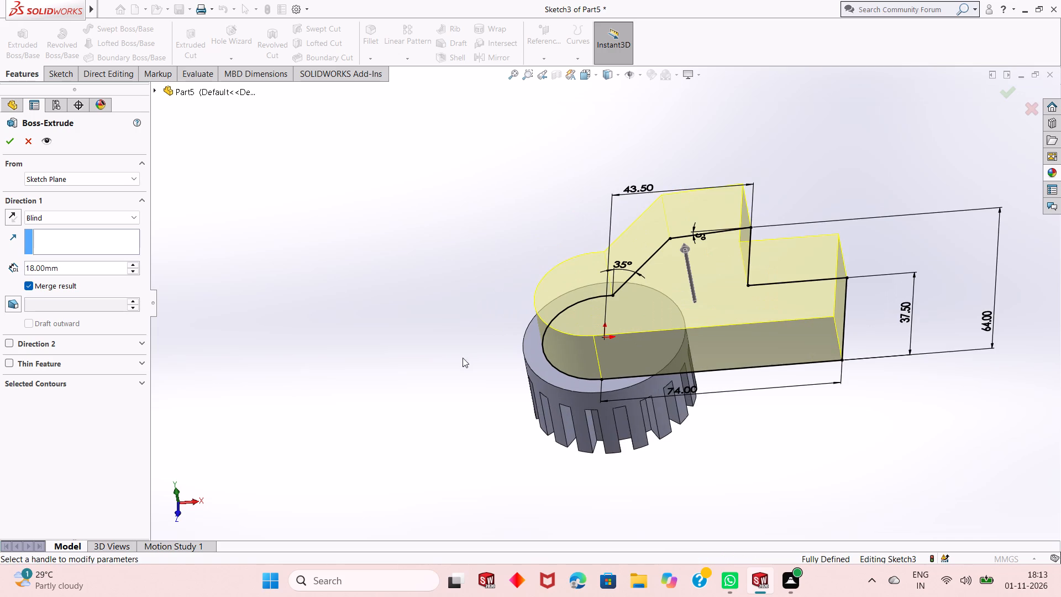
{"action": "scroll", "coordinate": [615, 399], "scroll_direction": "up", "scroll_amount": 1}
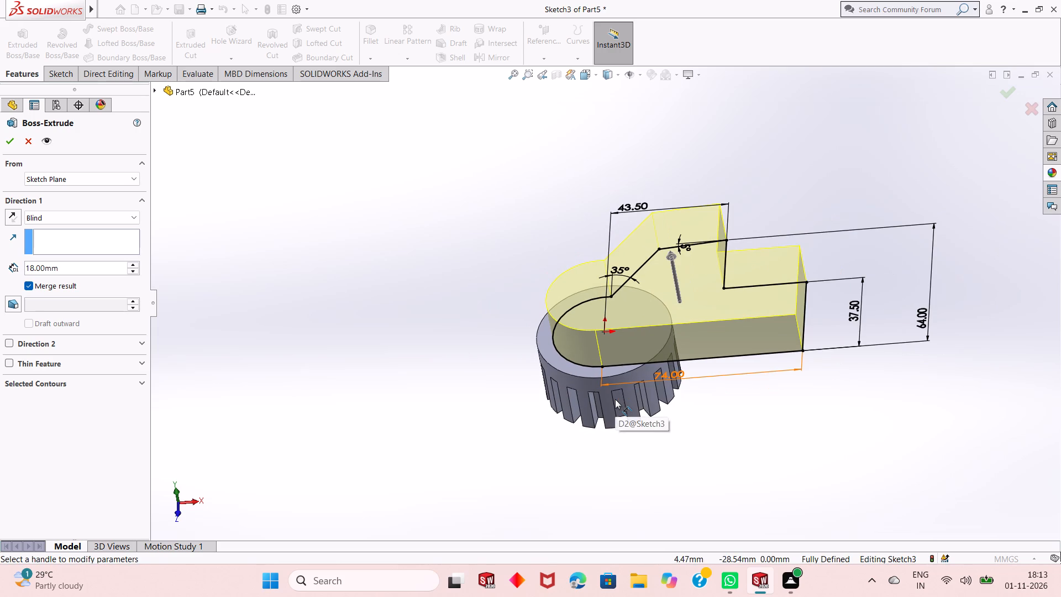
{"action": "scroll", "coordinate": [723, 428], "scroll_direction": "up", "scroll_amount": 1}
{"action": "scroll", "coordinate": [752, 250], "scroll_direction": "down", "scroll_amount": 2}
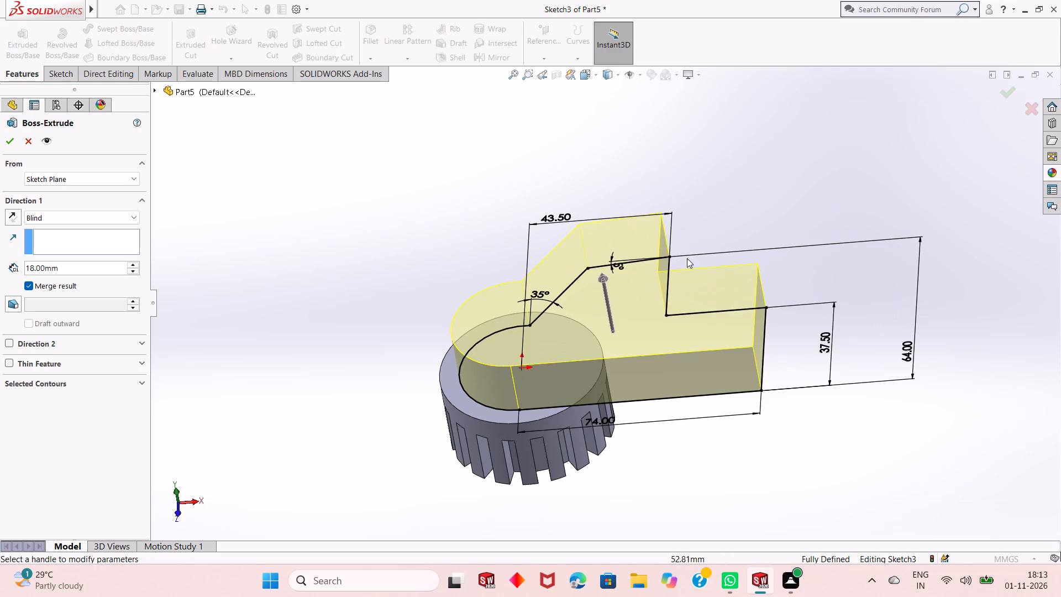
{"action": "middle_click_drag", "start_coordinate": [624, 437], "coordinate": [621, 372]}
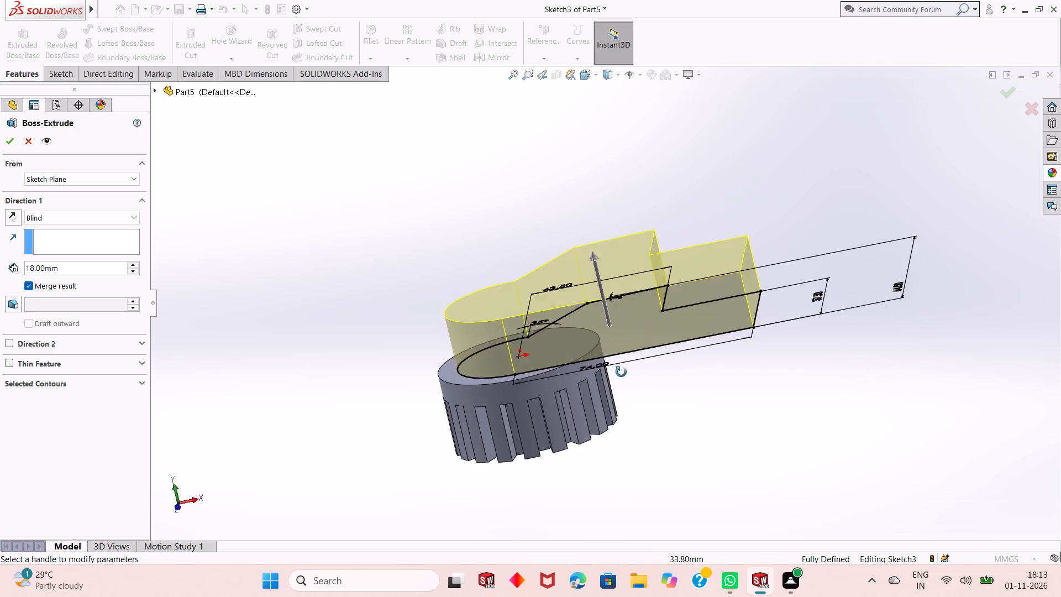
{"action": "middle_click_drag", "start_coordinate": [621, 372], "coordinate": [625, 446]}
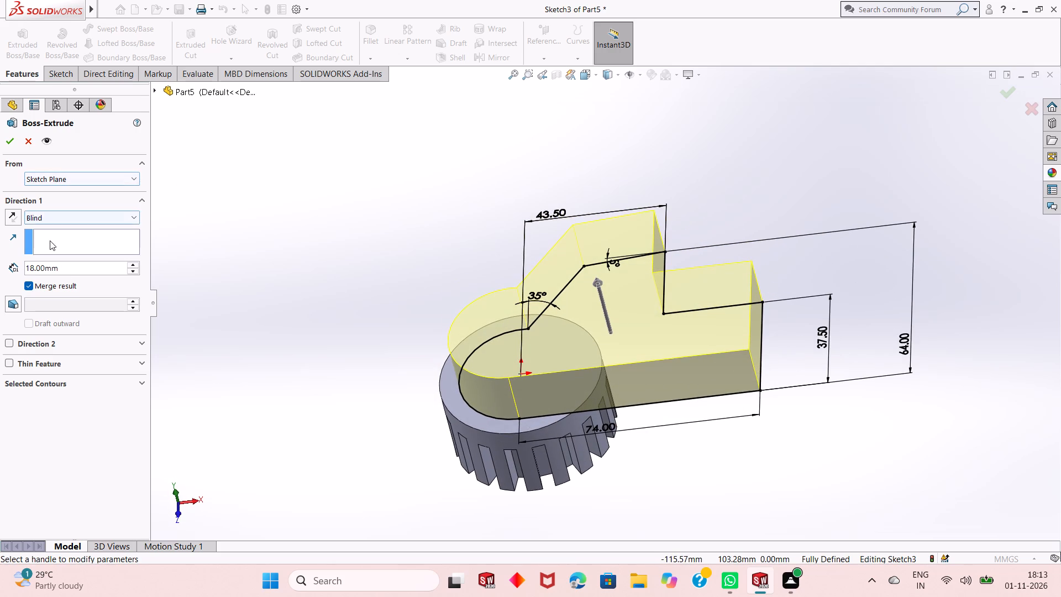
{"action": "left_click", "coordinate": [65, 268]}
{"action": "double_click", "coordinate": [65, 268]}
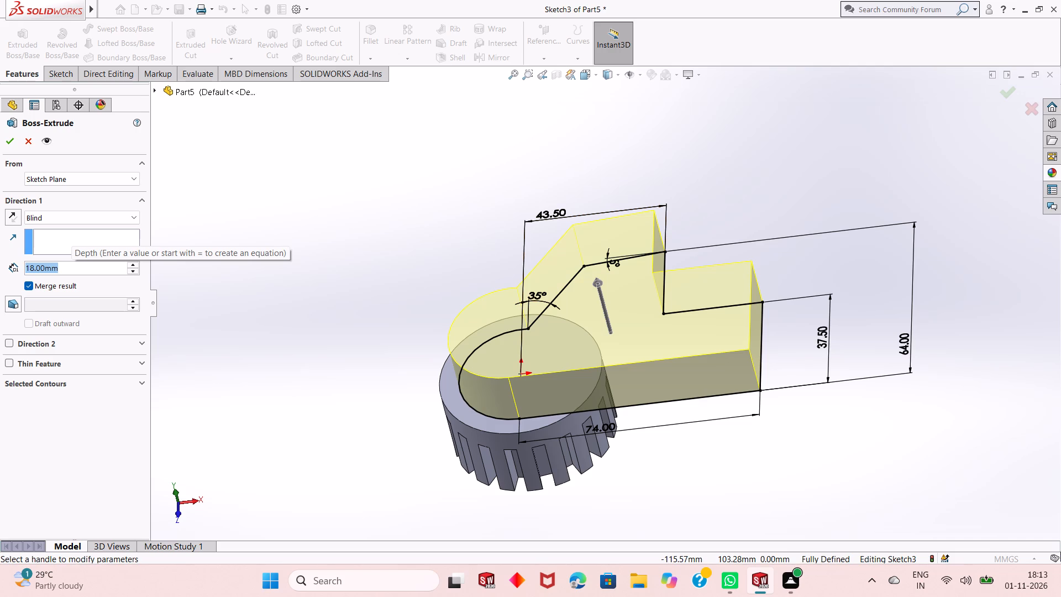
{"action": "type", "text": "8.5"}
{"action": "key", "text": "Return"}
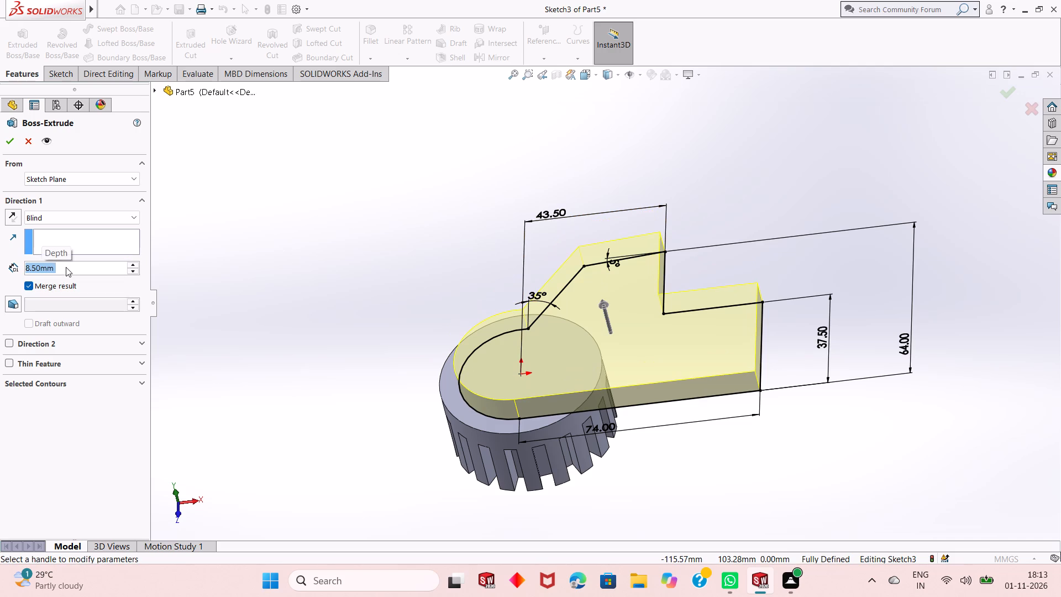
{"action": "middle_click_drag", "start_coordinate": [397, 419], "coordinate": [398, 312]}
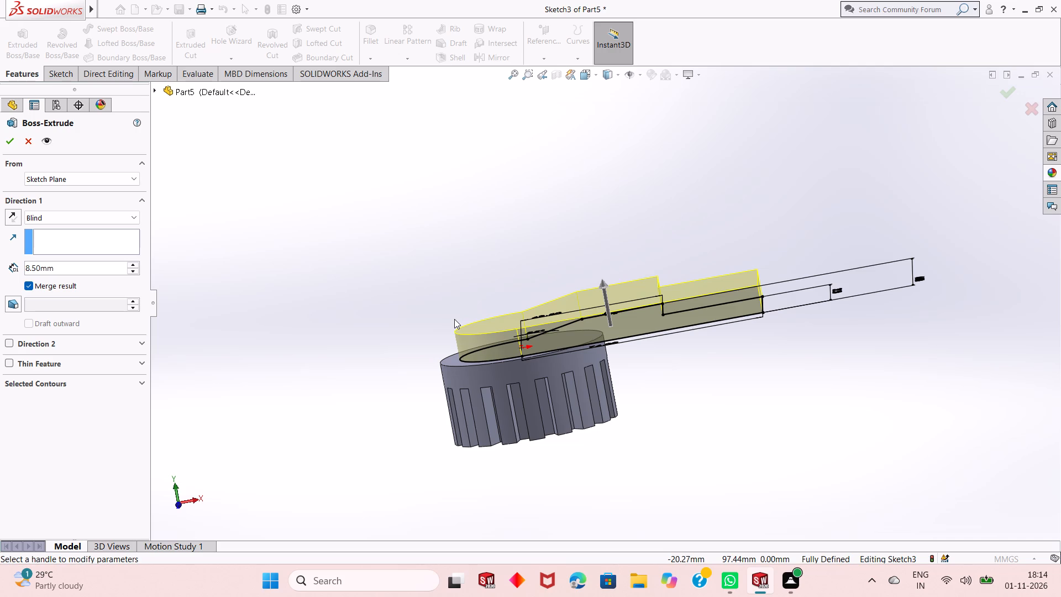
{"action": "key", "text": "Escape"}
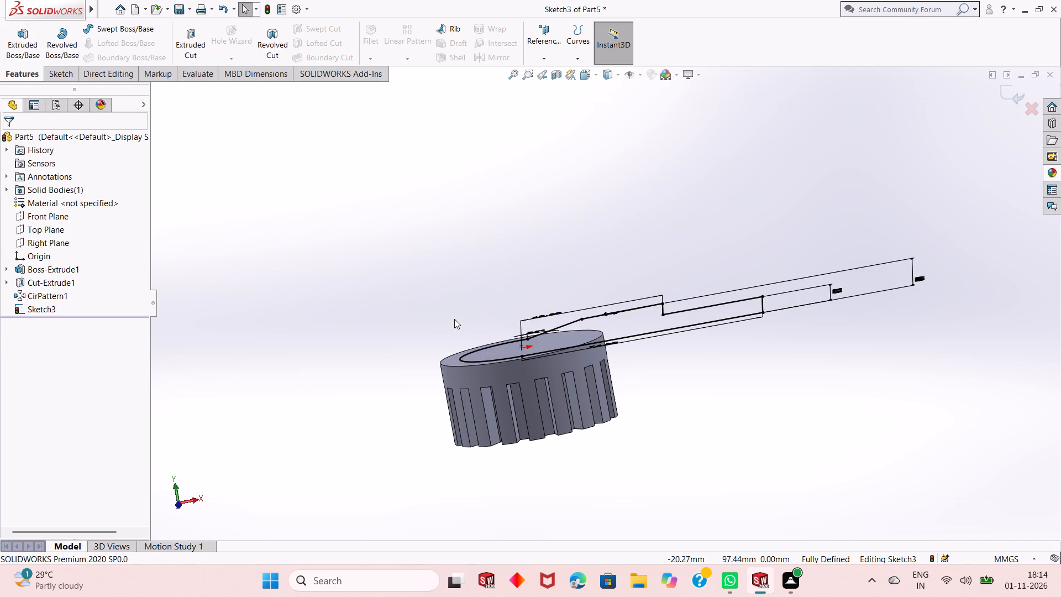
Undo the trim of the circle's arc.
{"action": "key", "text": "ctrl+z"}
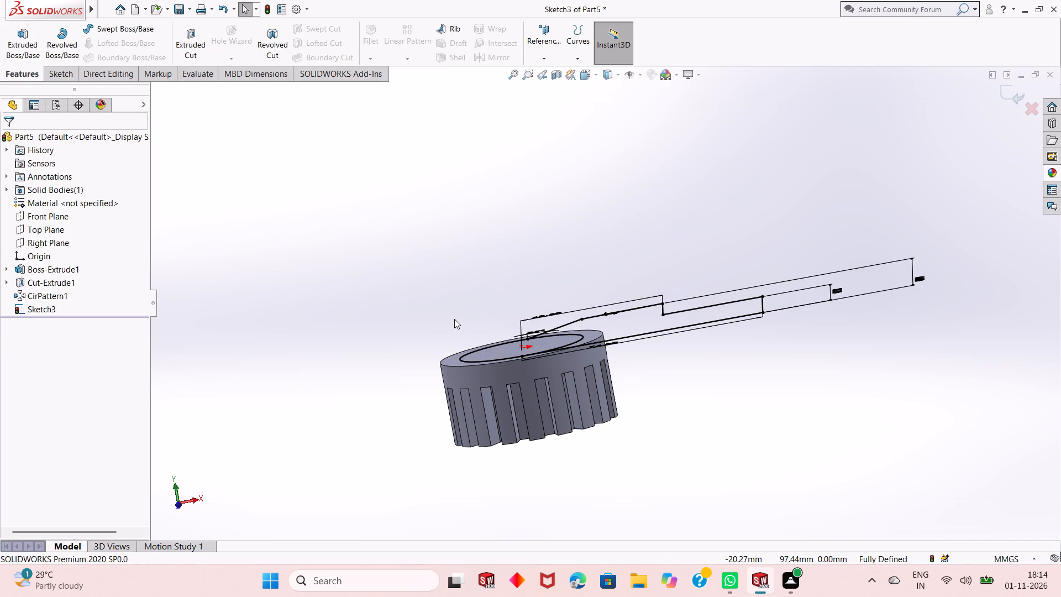
Extrude only the full circular region of the profile sketch as a blind boss 8.5 mm high.
{"action": "left_click", "coordinate": [28, 55]}
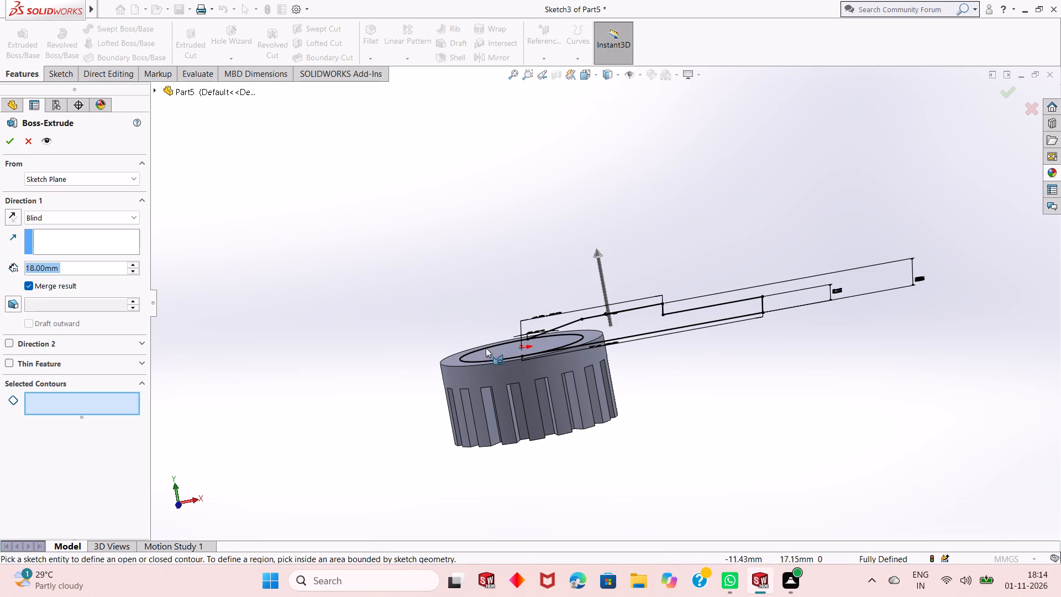
{"action": "left_click", "coordinate": [493, 349]}
{"action": "double_click", "coordinate": [93, 267]}
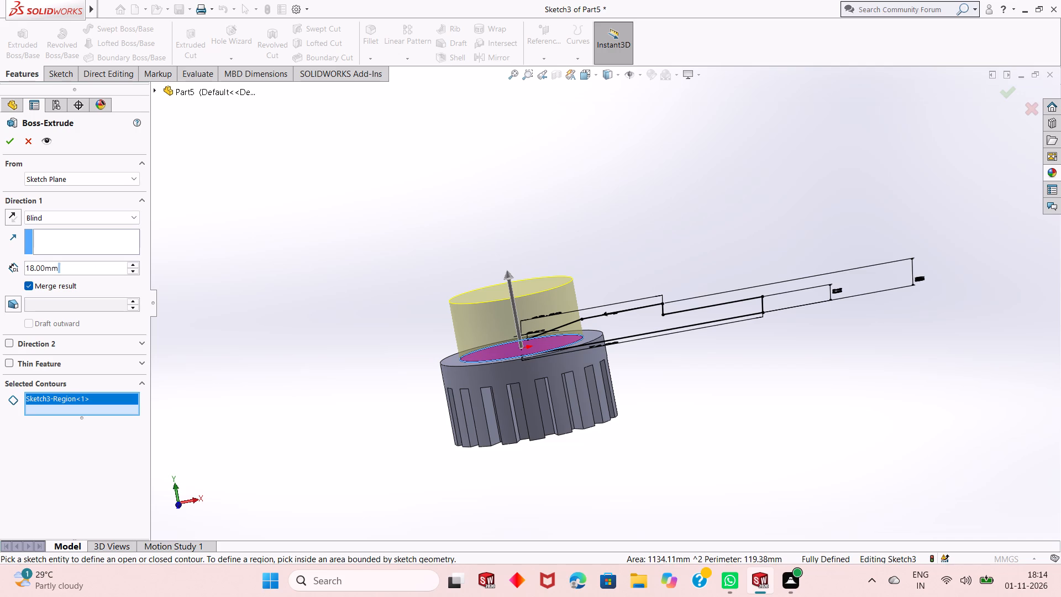
{"action": "type", "text": "8..5"}
{"action": "key", "text": "Return"}
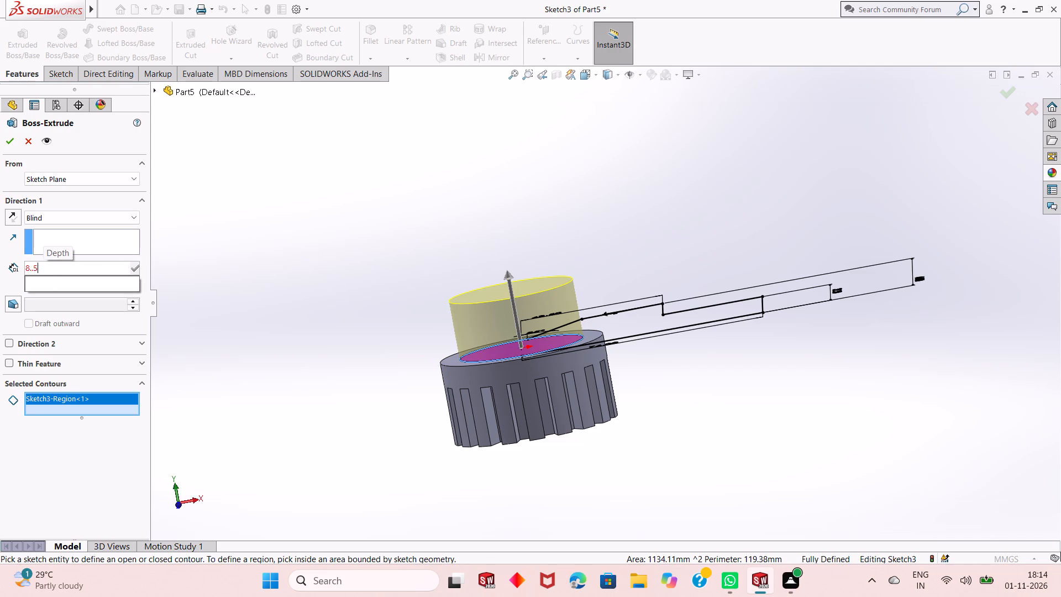
{"action": "key", "text": "8"}
{"action": "key", "text": "BackSpace"}
{"action": "key", "text": "BackSpace"}
{"action": "key", "text": "BackSpace"}
{"action": "key", "text": "BackSpace"}
{"action": "key", "text": "BackSpace"}
{"action": "key", "text": "BackSpace"}
{"action": "key", "text": "BackSpace"}
{"action": "key", "text": "BackSpace"}
{"action": "type", "text": "8.5"}
{"action": "key", "text": "Return"}
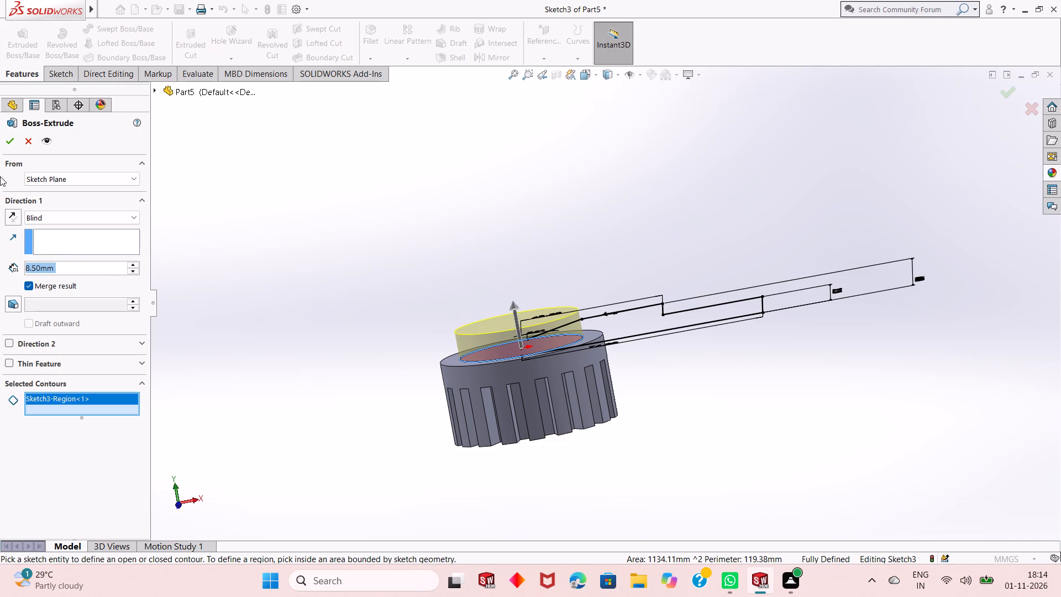
{"action": "left_click", "coordinate": [14, 144]}
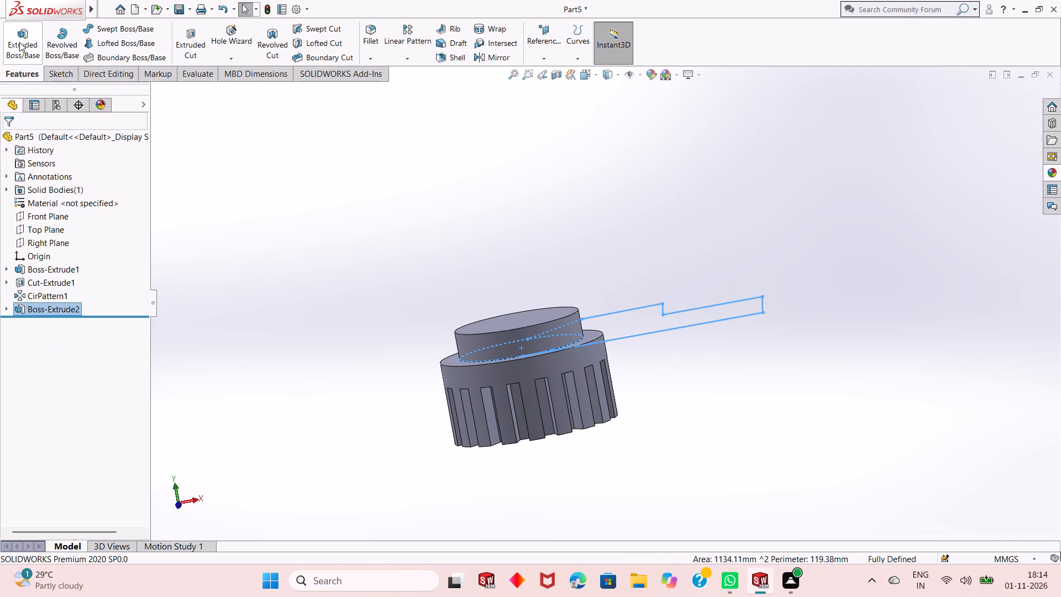
Set up a second boss extrusion from the same sketch using the stepped region outside the circle, with a blind depth of 12.5 mm.
{"action": "left_click", "coordinate": [18, 42]}
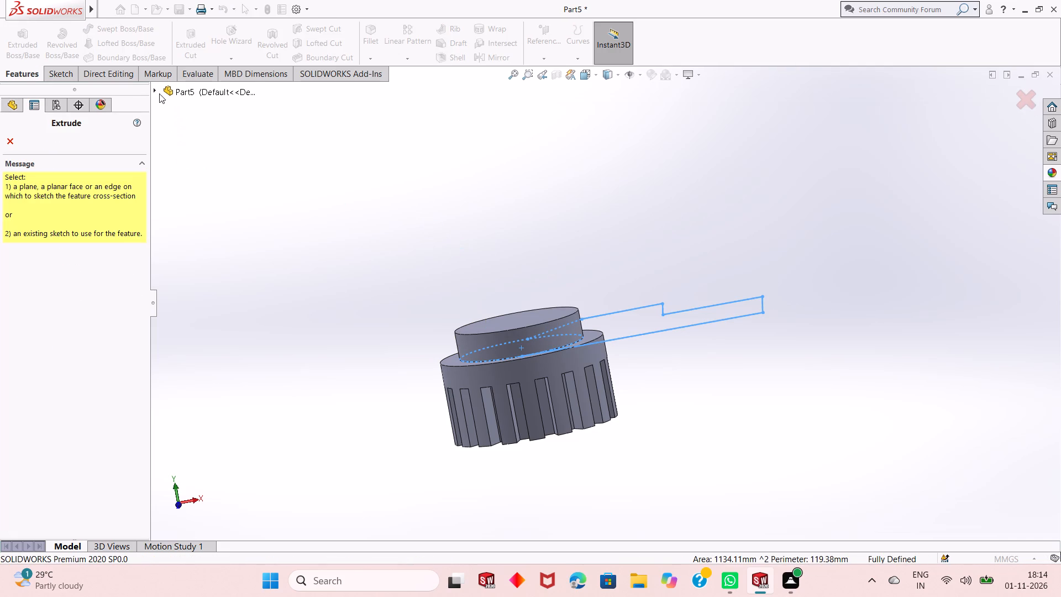
{"action": "left_click", "coordinate": [157, 89]}
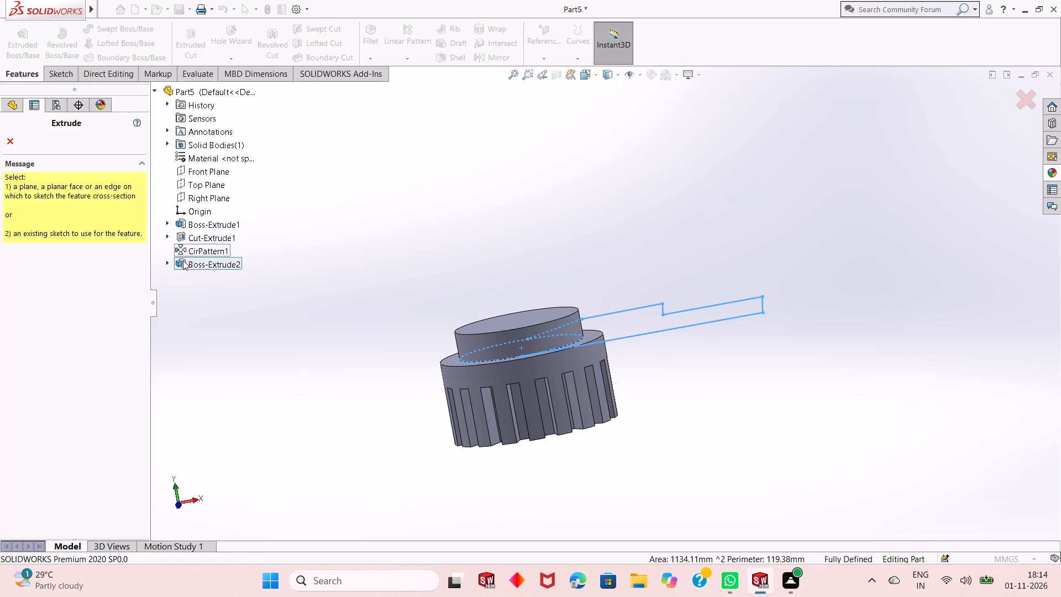
{"action": "left_click", "coordinate": [166, 261]}
{"action": "left_click", "coordinate": [199, 277]}
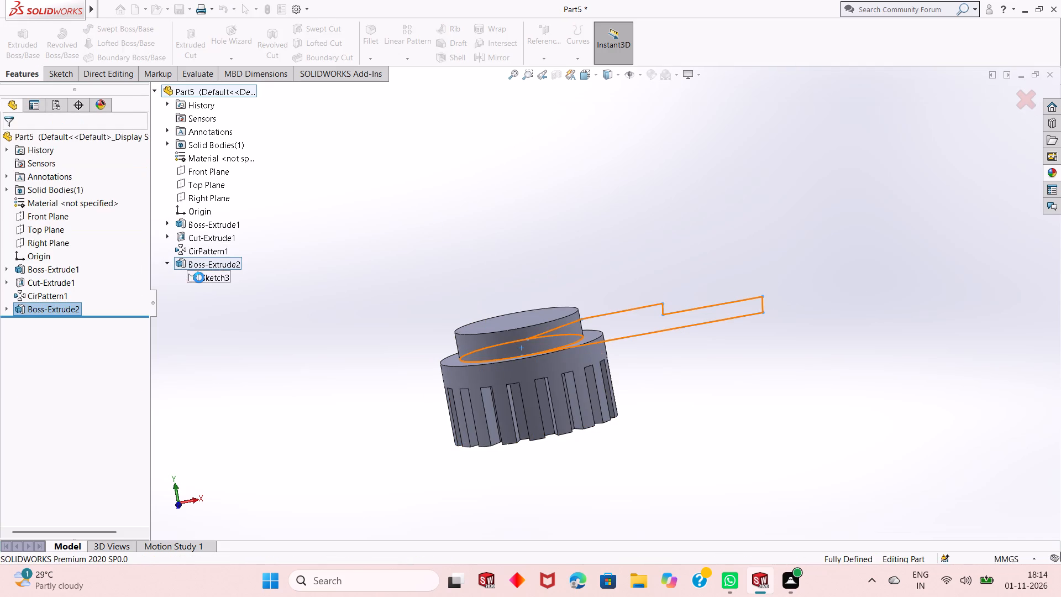
{"action": "left_click", "coordinate": [642, 329]}
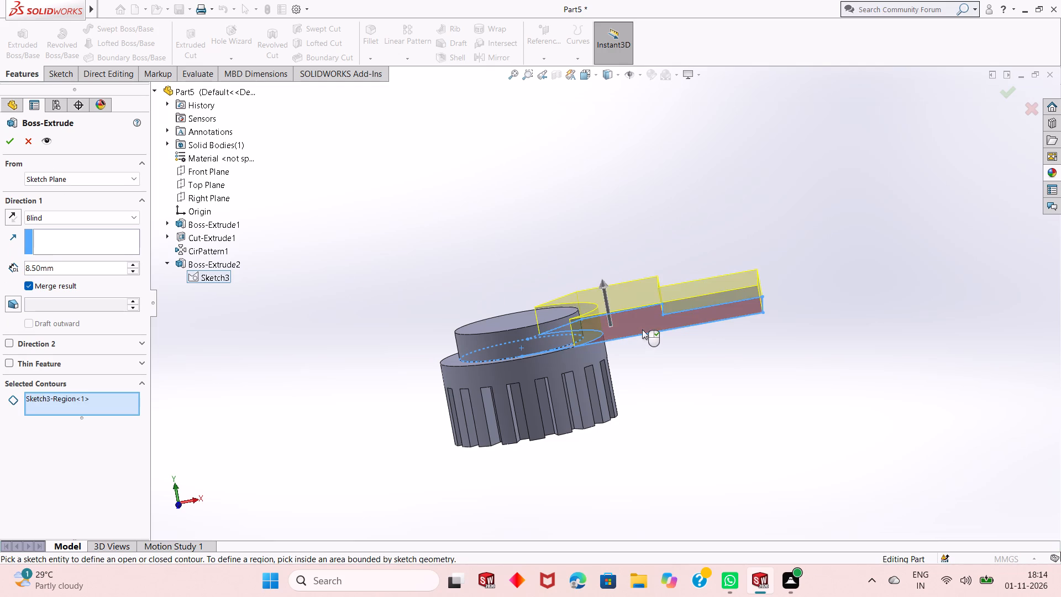
{"action": "double_click", "coordinate": [72, 266]}
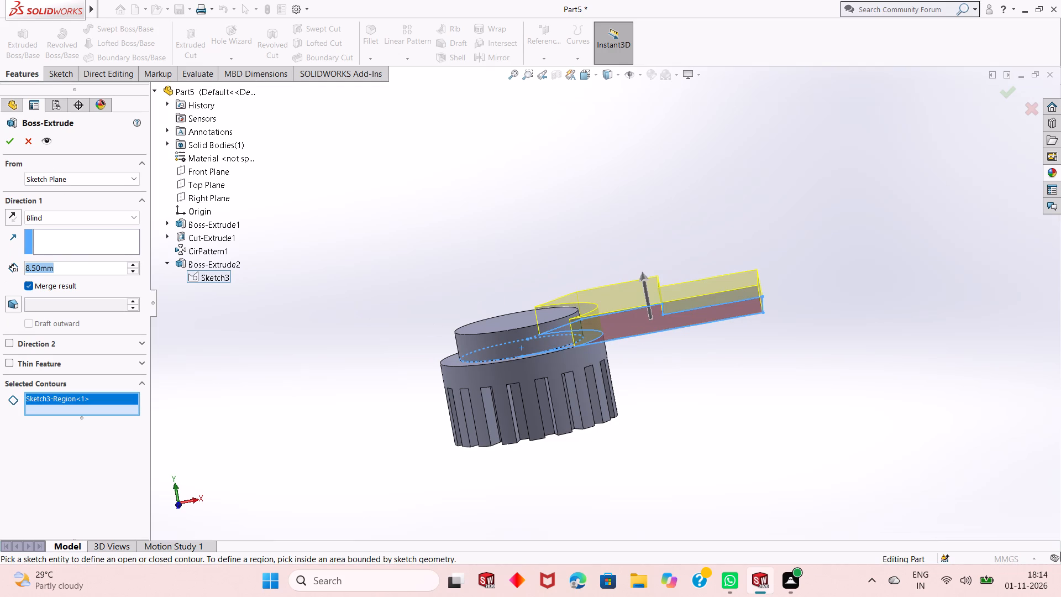
{"action": "type", "text": "12"}
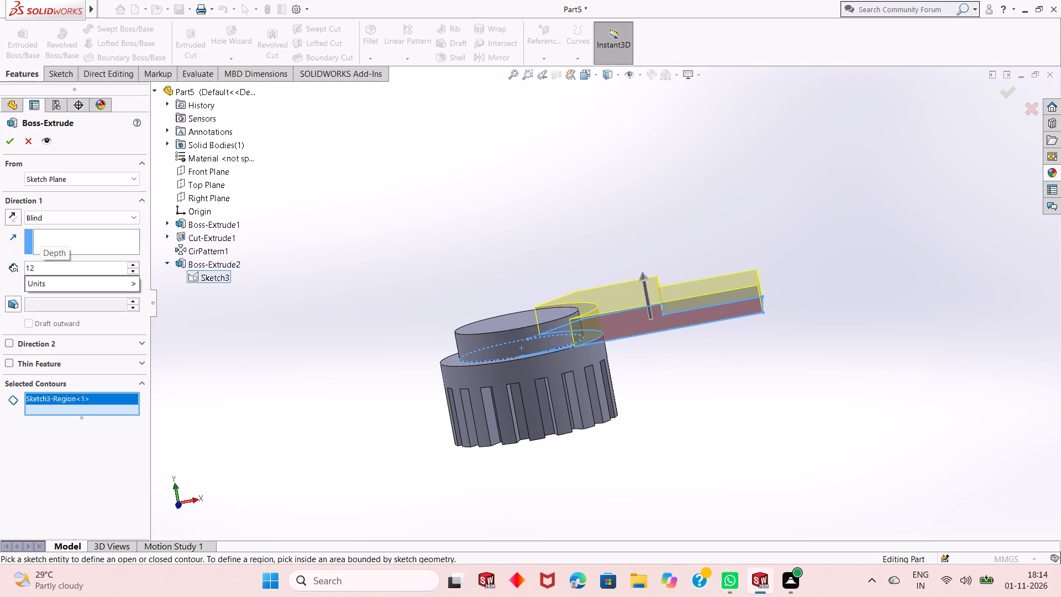
{"action": "type", "text": ".5"}
{"action": "key", "text": "Return"}
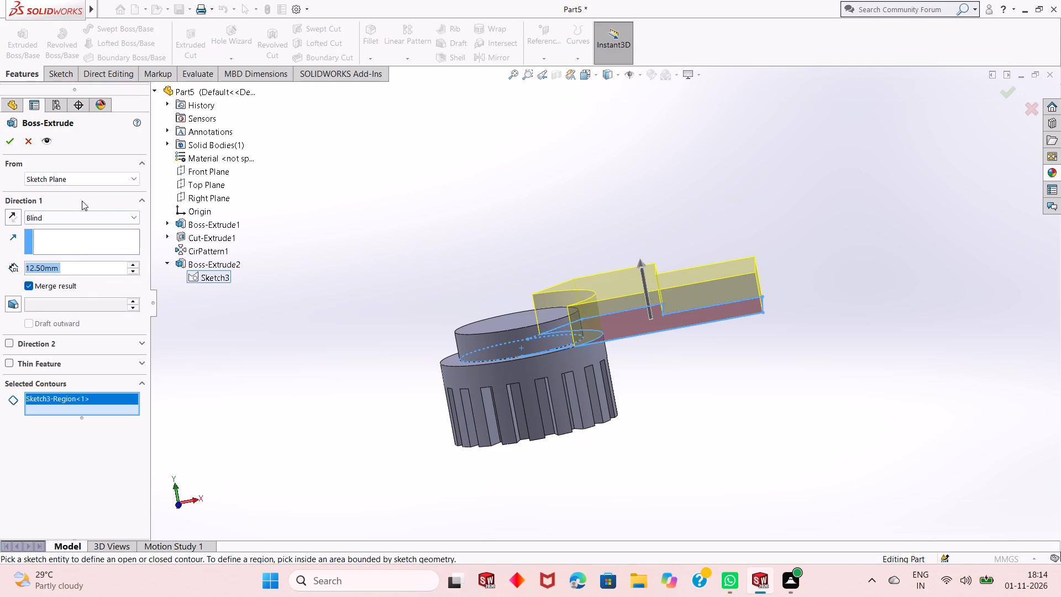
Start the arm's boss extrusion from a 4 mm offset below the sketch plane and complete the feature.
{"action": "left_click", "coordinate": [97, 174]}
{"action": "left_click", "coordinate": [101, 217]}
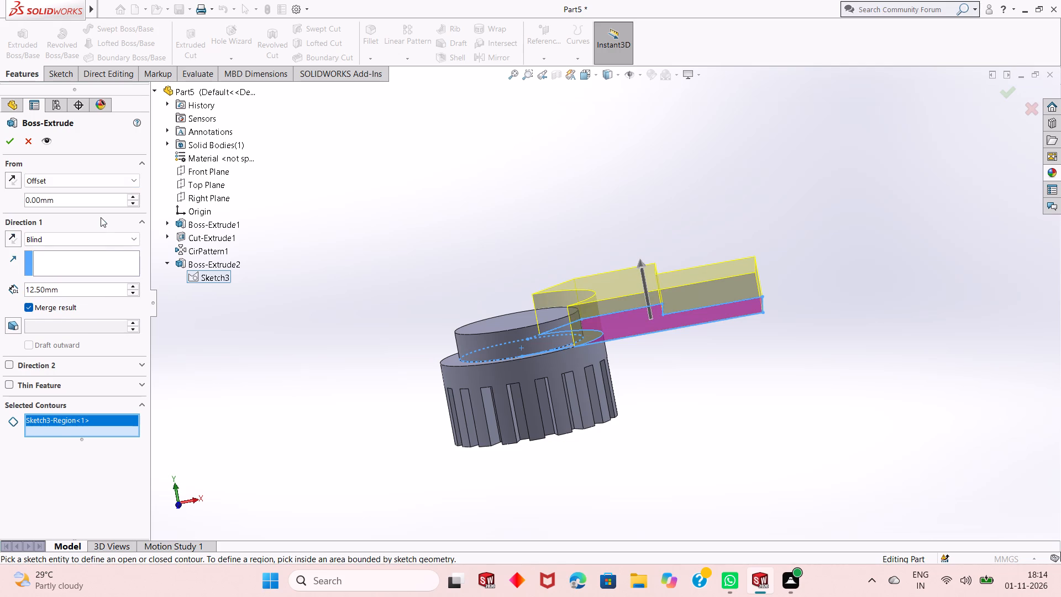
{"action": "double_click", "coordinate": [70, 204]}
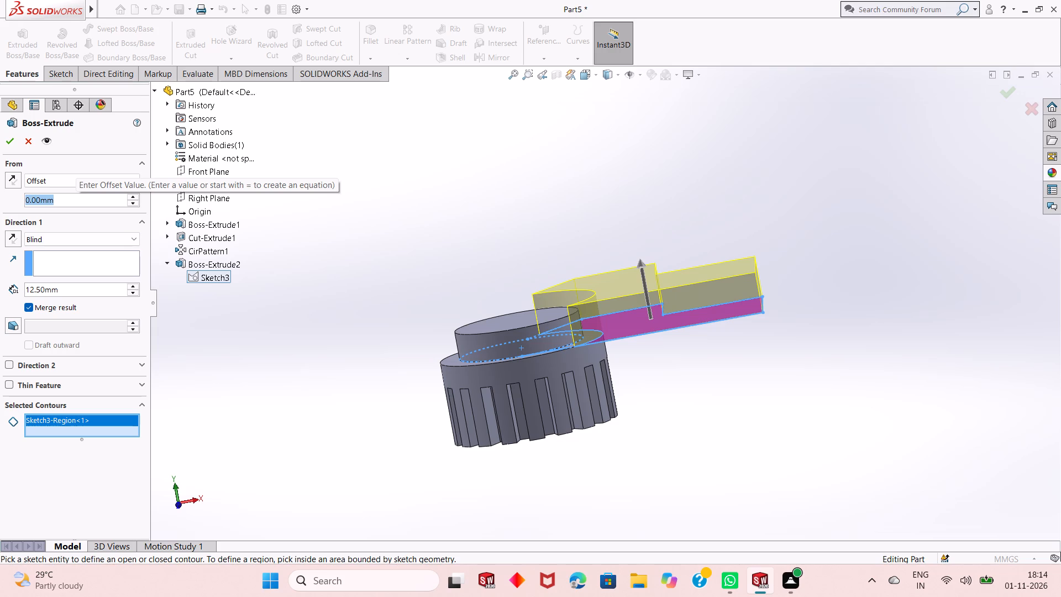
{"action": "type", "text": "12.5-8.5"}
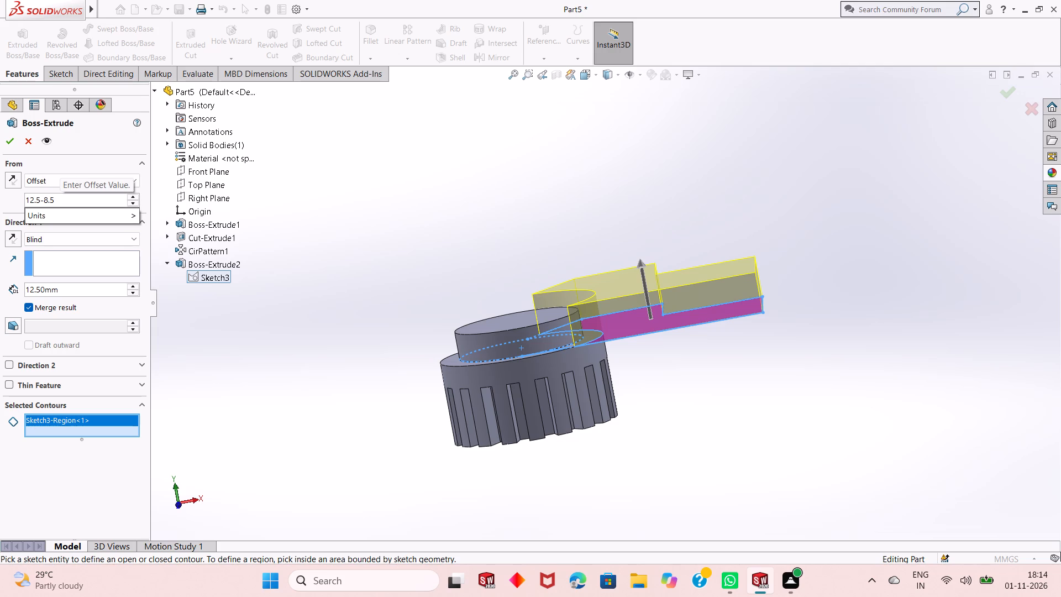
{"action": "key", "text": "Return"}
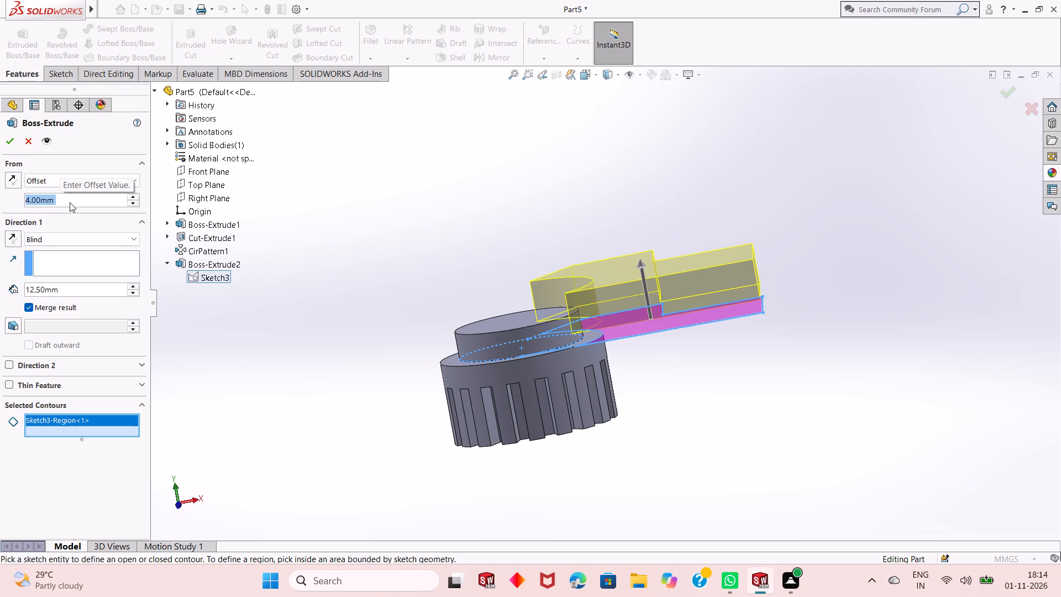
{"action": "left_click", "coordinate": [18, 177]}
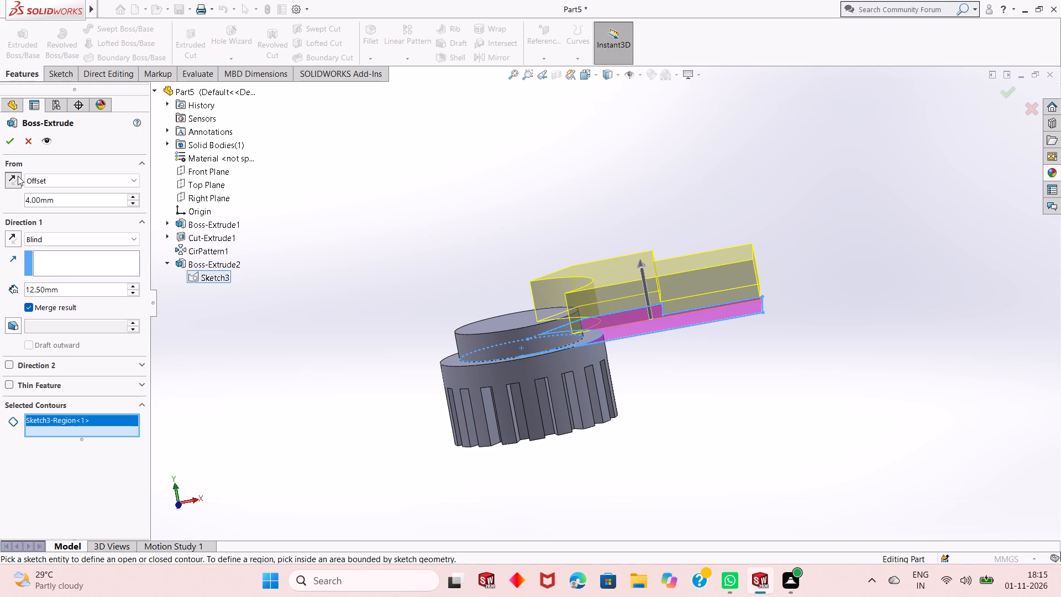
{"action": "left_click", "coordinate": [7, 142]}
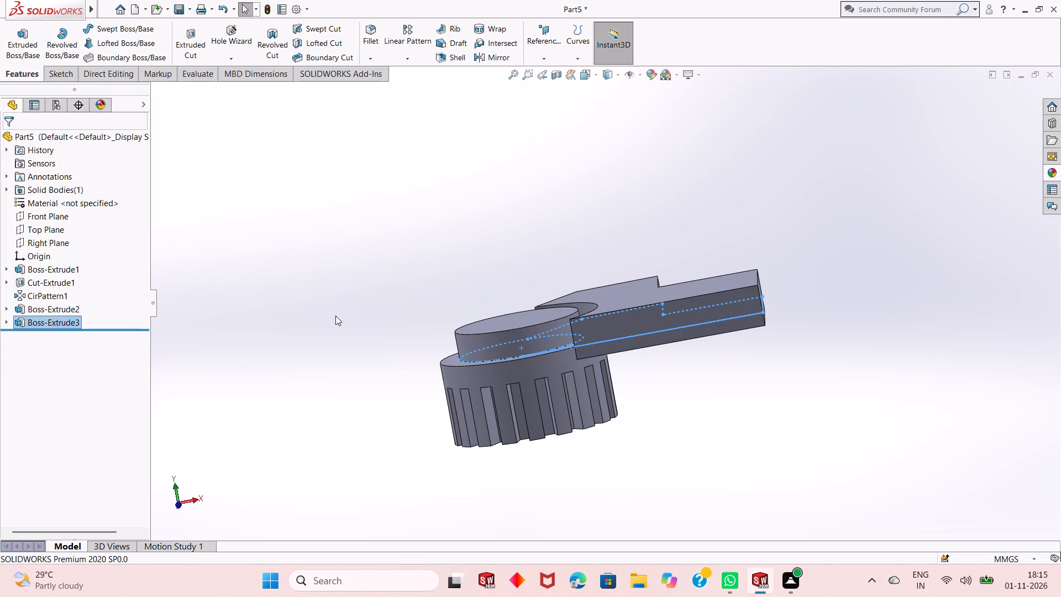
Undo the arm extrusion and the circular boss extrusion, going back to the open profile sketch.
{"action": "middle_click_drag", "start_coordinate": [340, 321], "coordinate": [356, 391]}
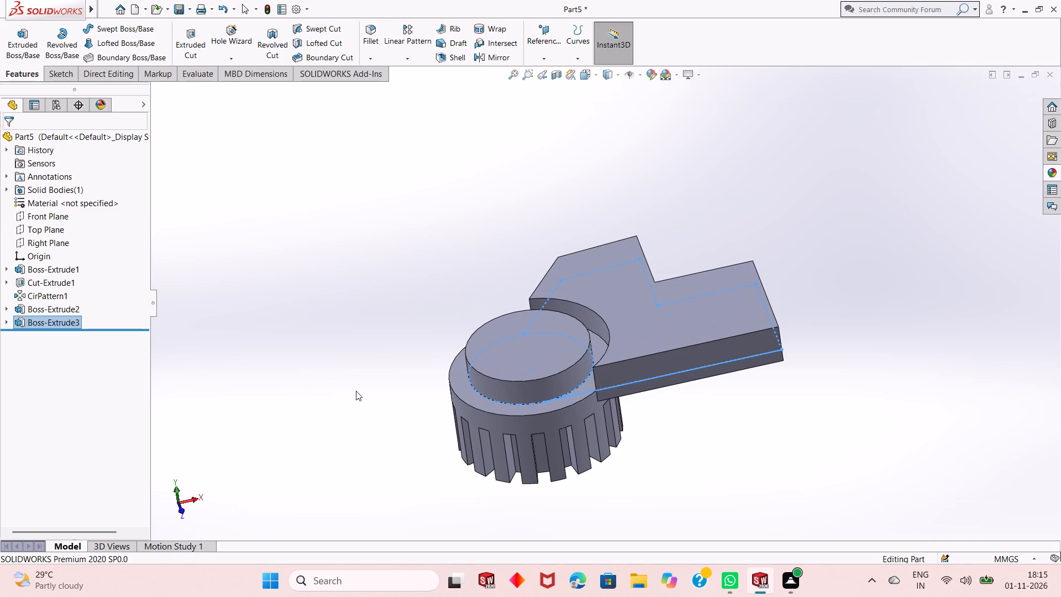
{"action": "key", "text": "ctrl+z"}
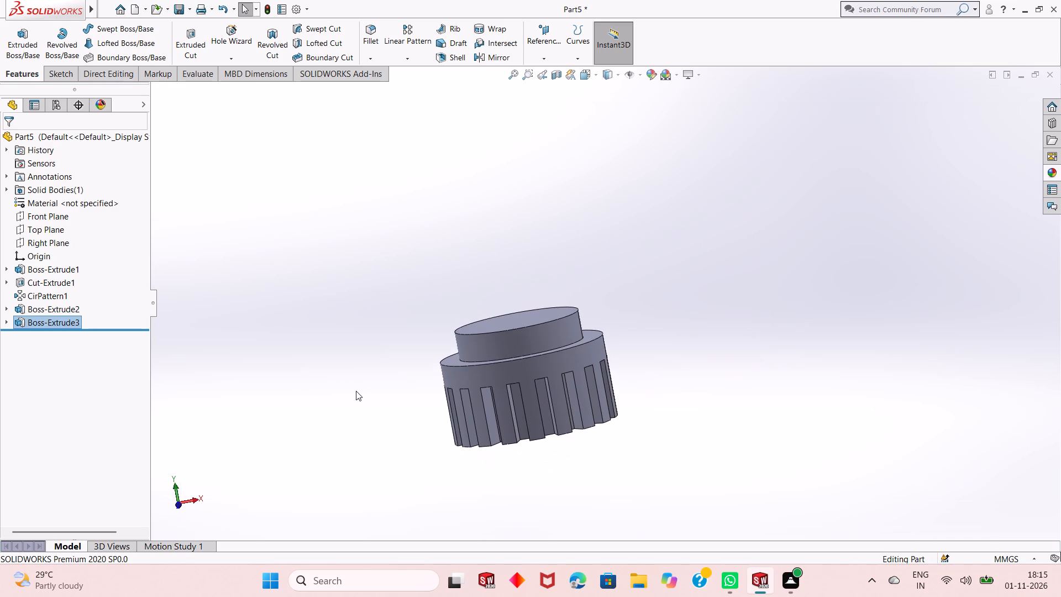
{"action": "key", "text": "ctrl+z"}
Extrude only the full circular region of the profile sketch again as a blind boss 8.5 mm high.
{"action": "middle_click_drag", "start_coordinate": [477, 348], "coordinate": [481, 472]}
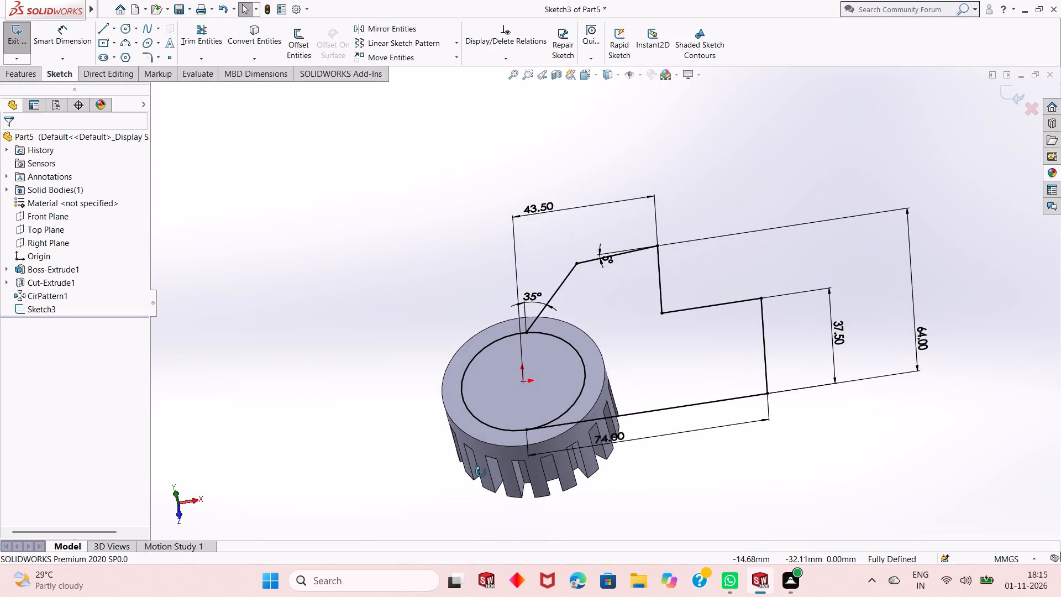
{"action": "middle_click_drag", "start_coordinate": [481, 472], "coordinate": [481, 474]}
{"action": "scroll", "coordinate": [604, 400], "scroll_direction": "down", "scroll_amount": 2}
{"action": "middle_click_drag", "start_coordinate": [604, 403], "coordinate": [613, 420]}
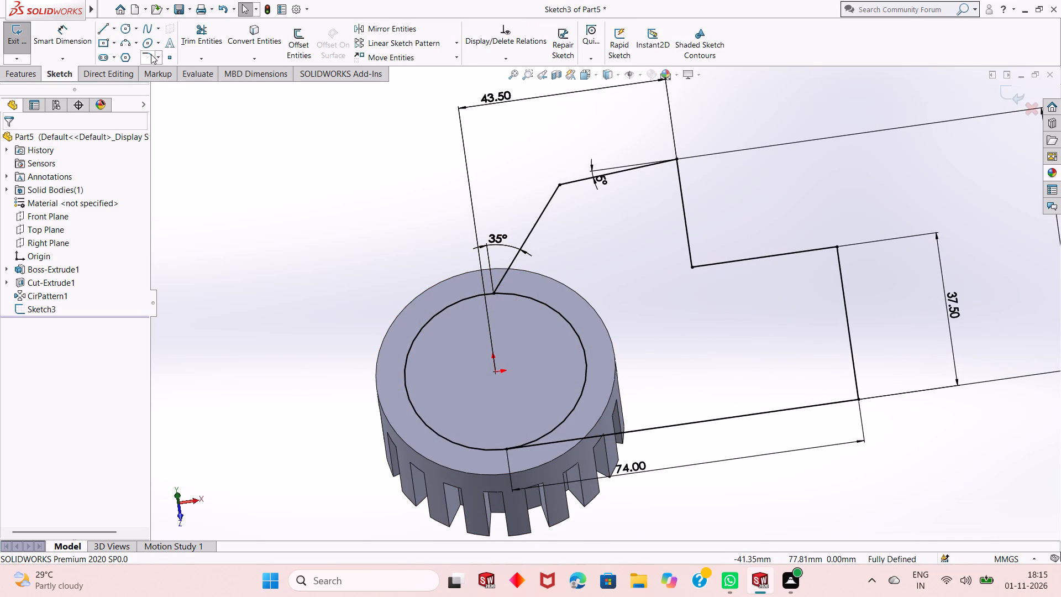
{"action": "left_click", "coordinate": [15, 76]}
{"action": "left_click", "coordinate": [33, 51]}
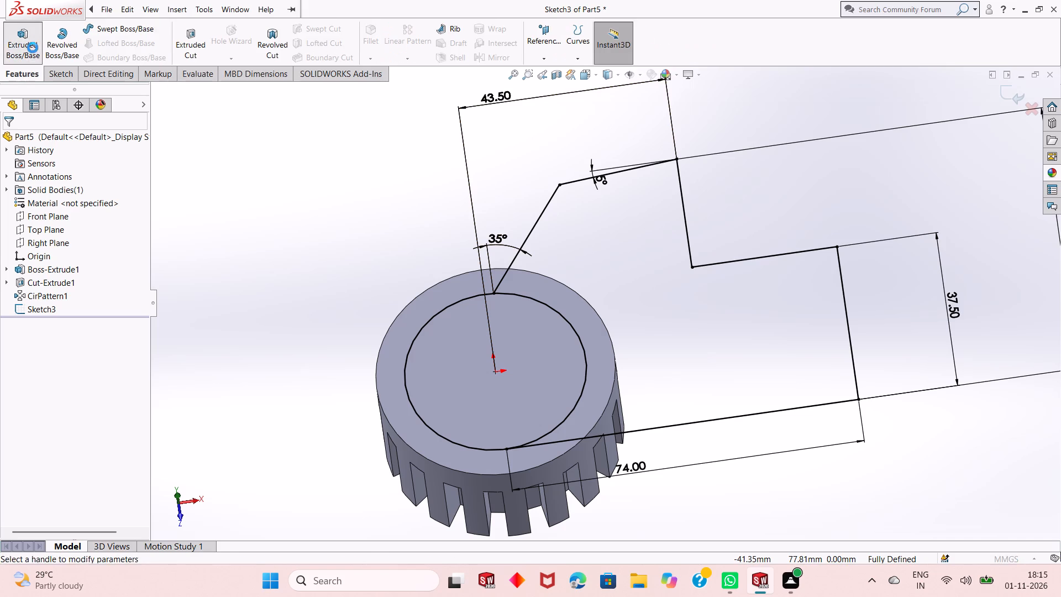
{"action": "left_click", "coordinate": [459, 381]}
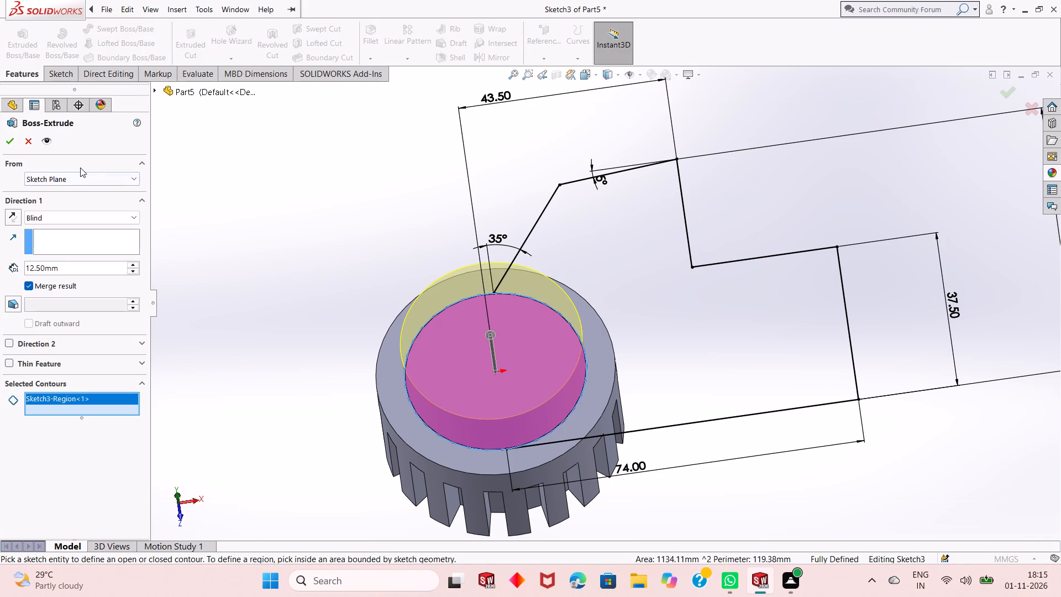
{"action": "double_click", "coordinate": [68, 270]}
{"action": "type", "text": "8.5"}
{"action": "key", "text": "Return"}
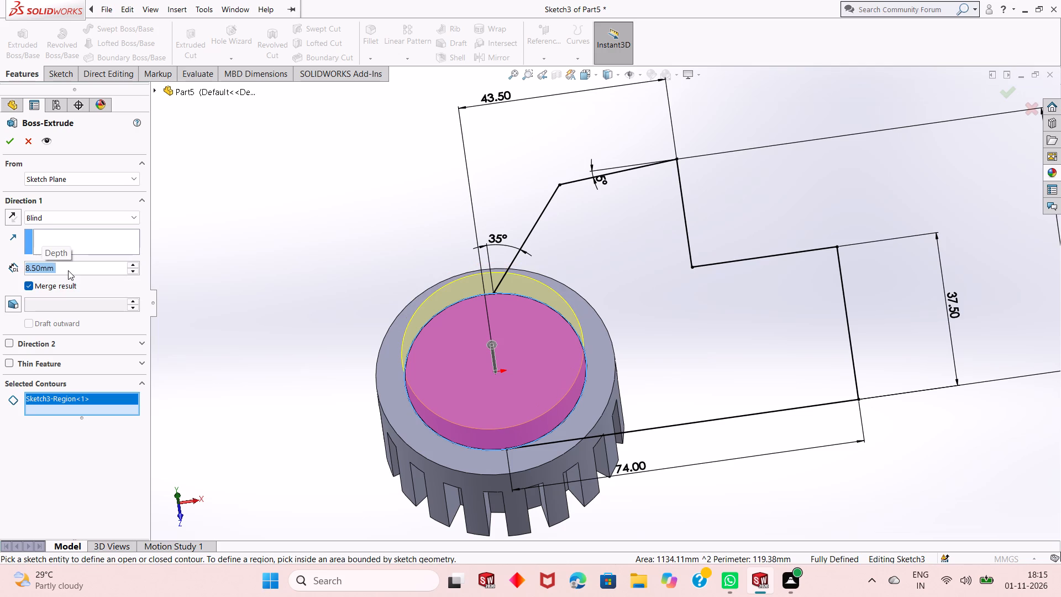
{"action": "left_click", "coordinate": [8, 142]}
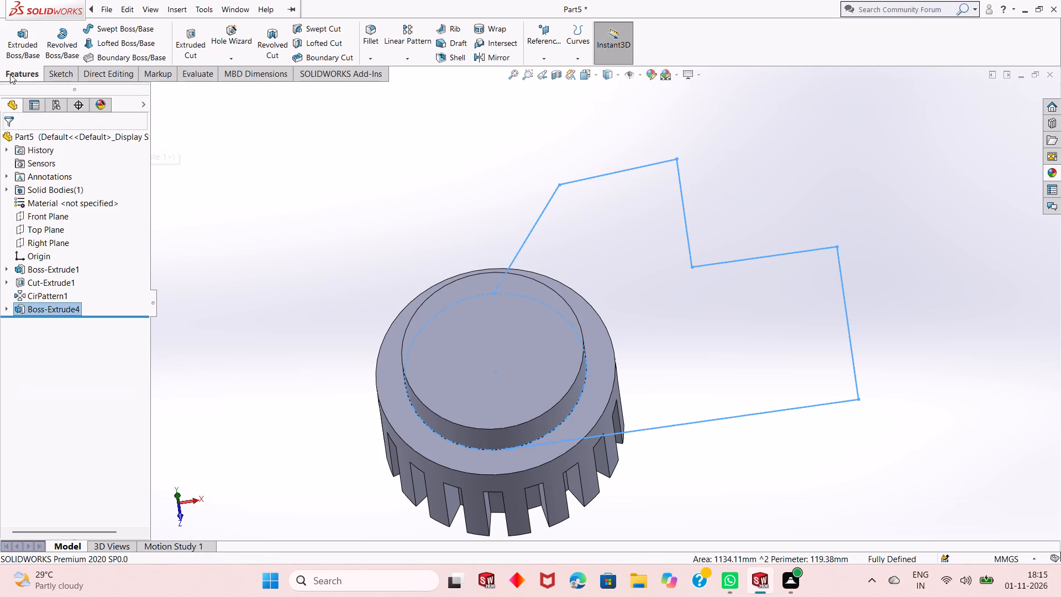
Set up a boss extrusion from the same sketch using both stepped-profile regions outside the circle, with a blind depth of 12.5 mm.
{"action": "left_click", "coordinate": [22, 44]}
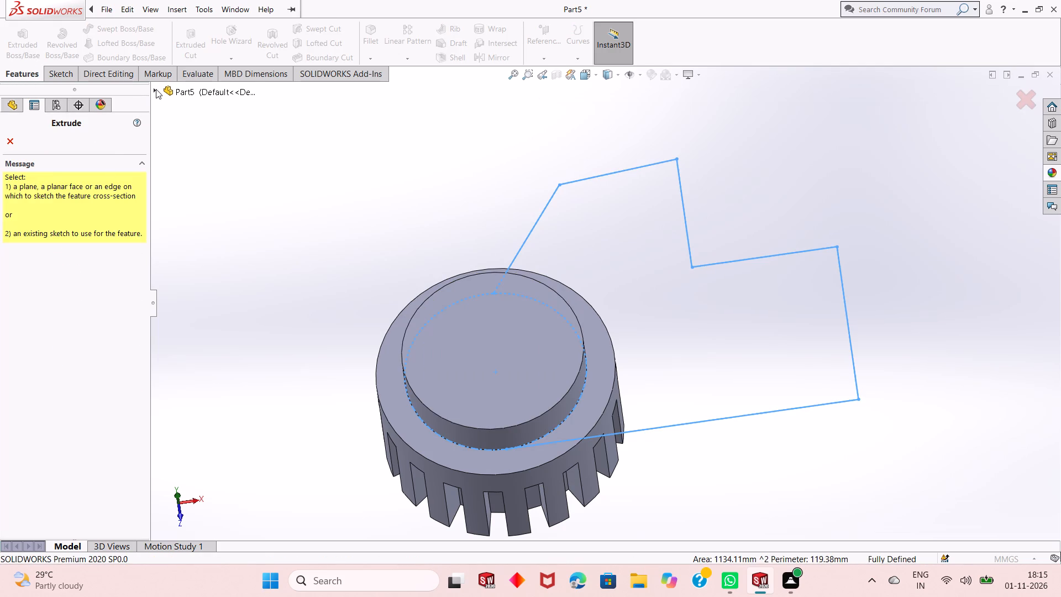
{"action": "left_click", "coordinate": [156, 89]}
{"action": "left_click", "coordinate": [168, 263]}
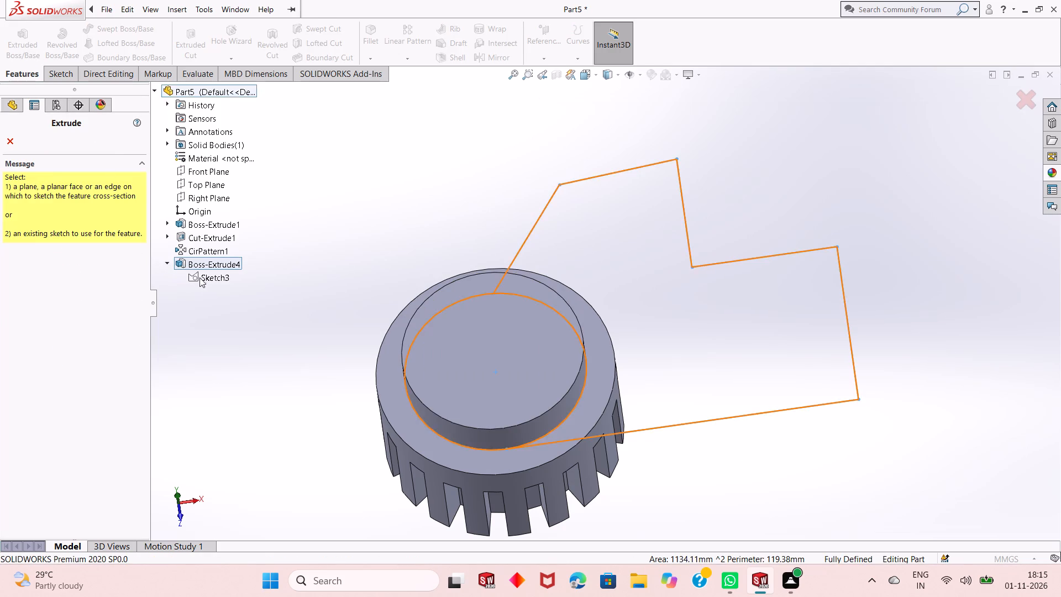
{"action": "left_click", "coordinate": [200, 277]}
{"action": "left_click", "coordinate": [652, 343]}
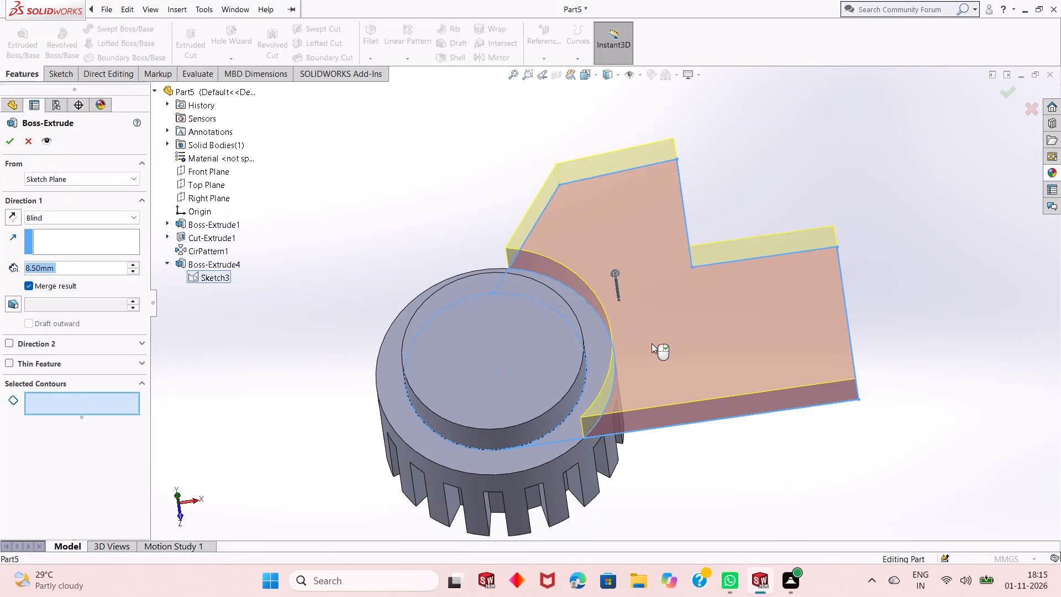
{"action": "left_click", "coordinate": [595, 347]}
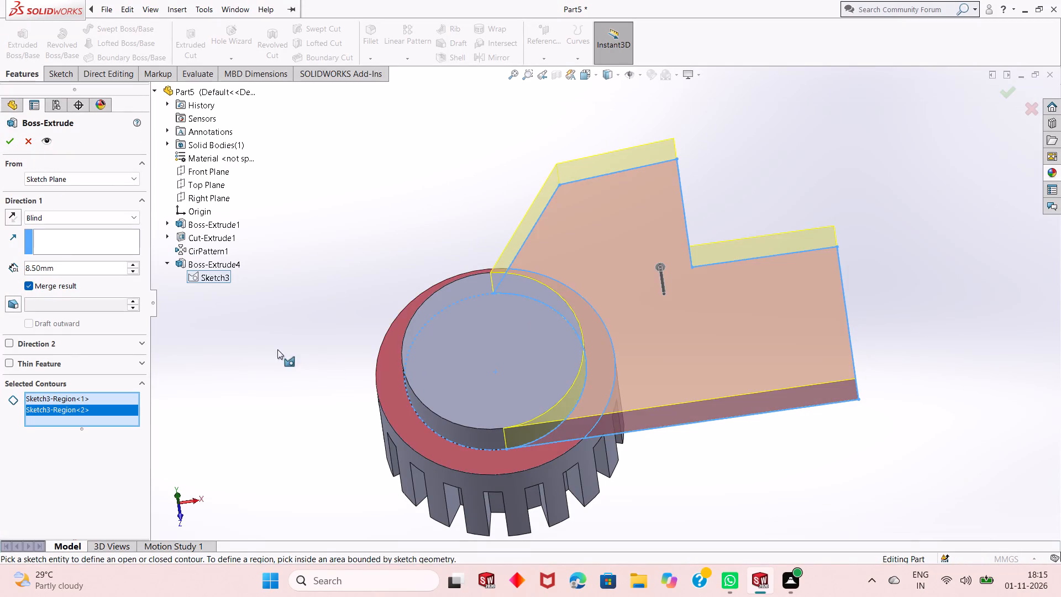
{"action": "double_click", "coordinate": [82, 265]}
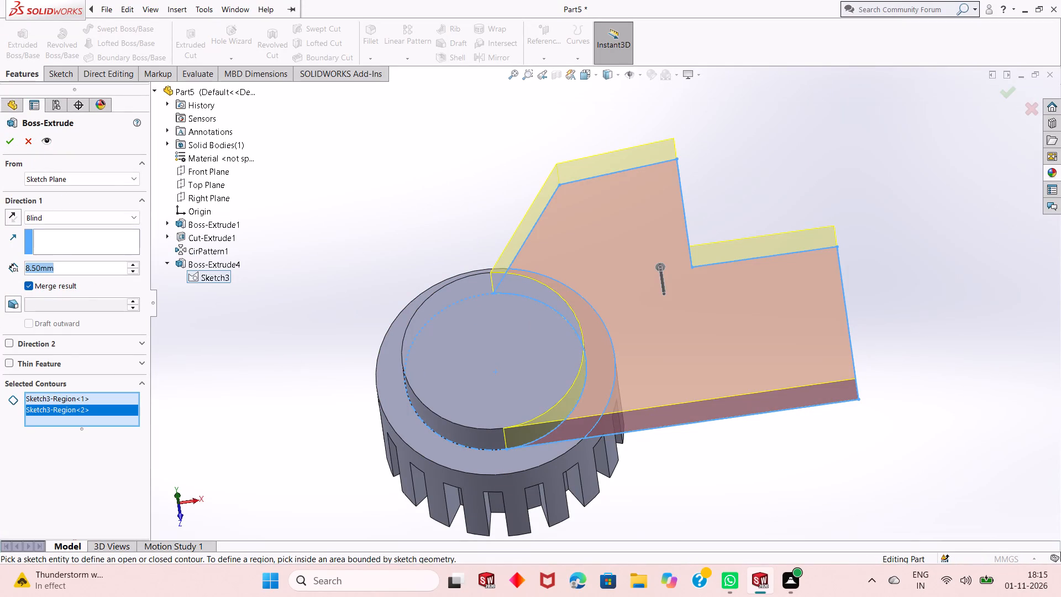
{"action": "type", "text": "12.5"}
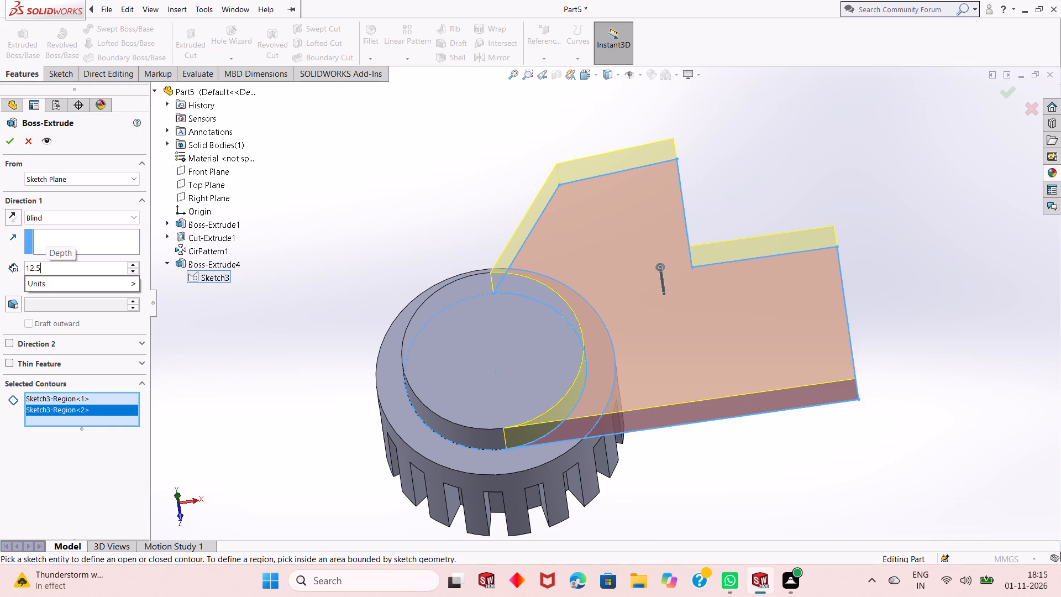
{"action": "key", "text": "Return"}
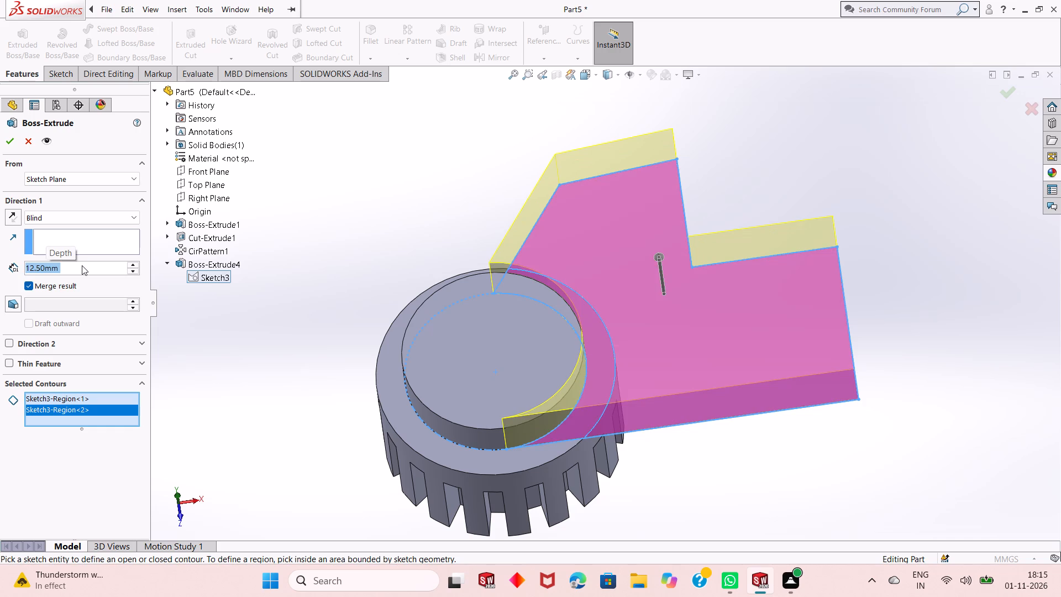
Start the arm's extrusion from a 4 mm offset below the sketch plane (12.5-8.5) and complete the feature.
{"action": "left_click", "coordinate": [88, 175]}
{"action": "left_click", "coordinate": [90, 216]}
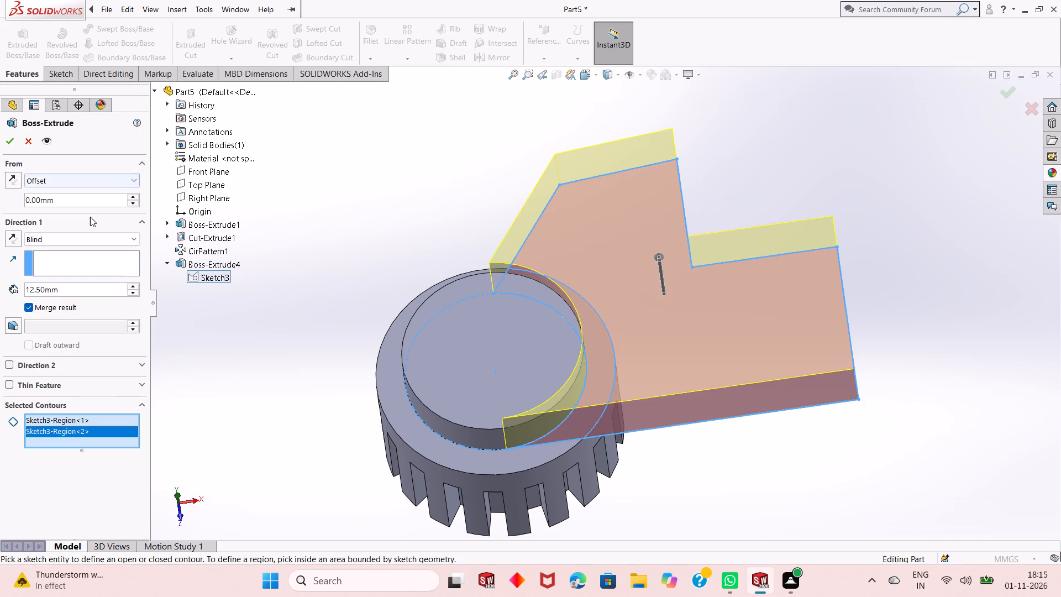
{"action": "double_click", "coordinate": [89, 205]}
{"action": "type", "text": "12.5-"}
{"action": "type", "text": "8.5"}
{"action": "key", "text": "Return"}
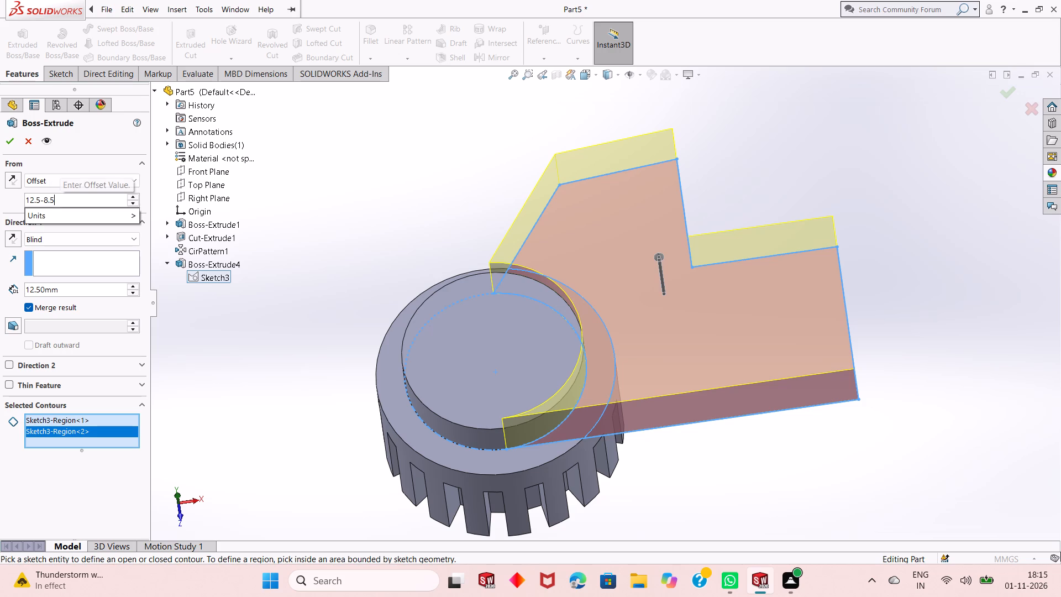
{"action": "left_click", "coordinate": [13, 179]}
{"action": "left_click", "coordinate": [3, 146]}
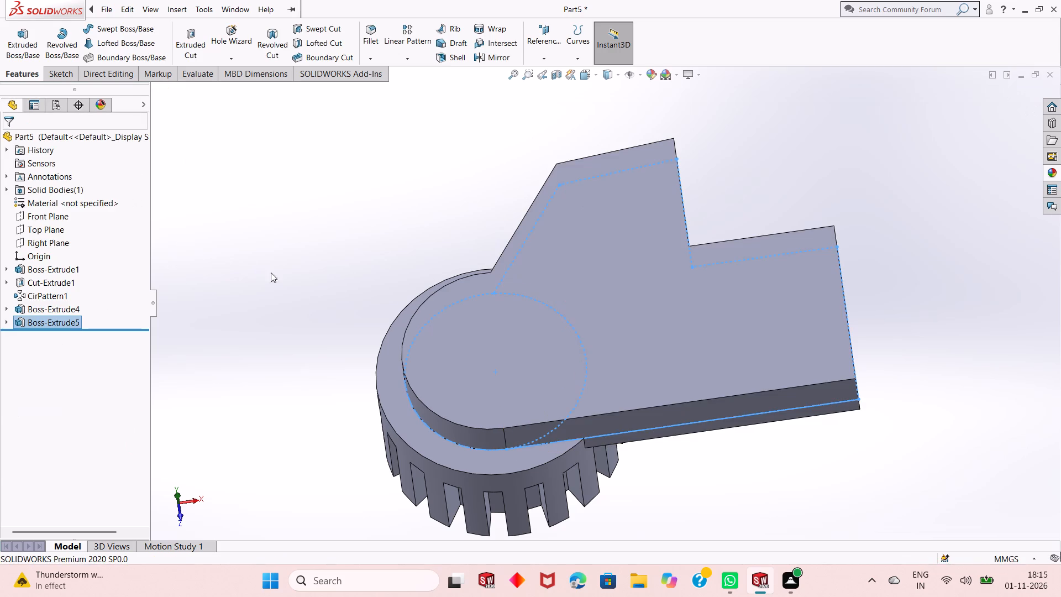
Open a new sketch on the shared top face of the arm and circular boss.
{"action": "middle_click_drag", "start_coordinate": [311, 303], "coordinate": [308, 216]}
{"action": "left_click", "coordinate": [680, 432]}
{"action": "middle_click_drag", "start_coordinate": [654, 431], "coordinate": [654, 394]}
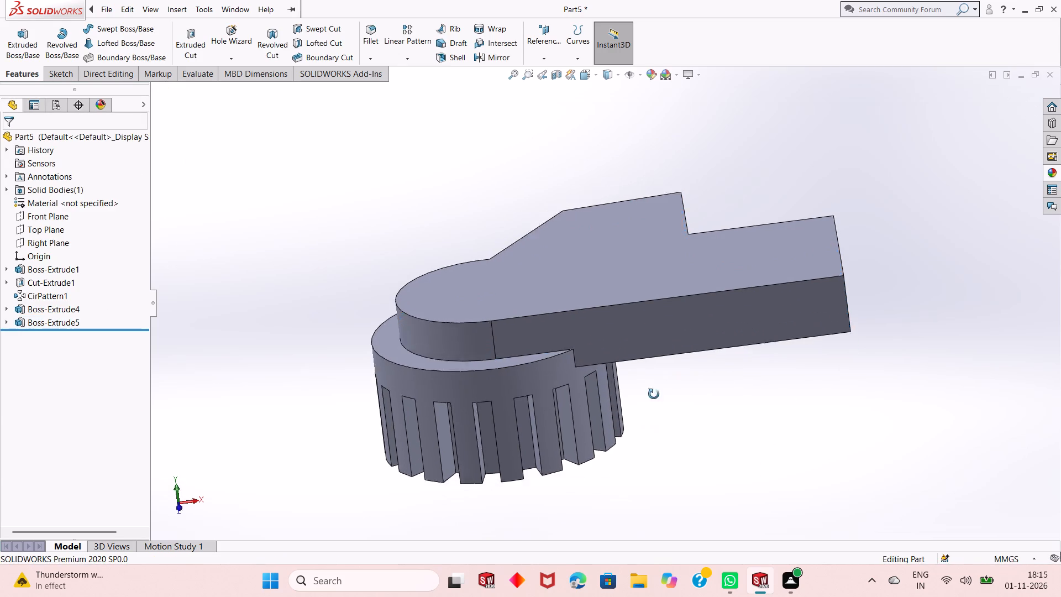
{"action": "middle_click_drag", "start_coordinate": [654, 394], "coordinate": [655, 447]}
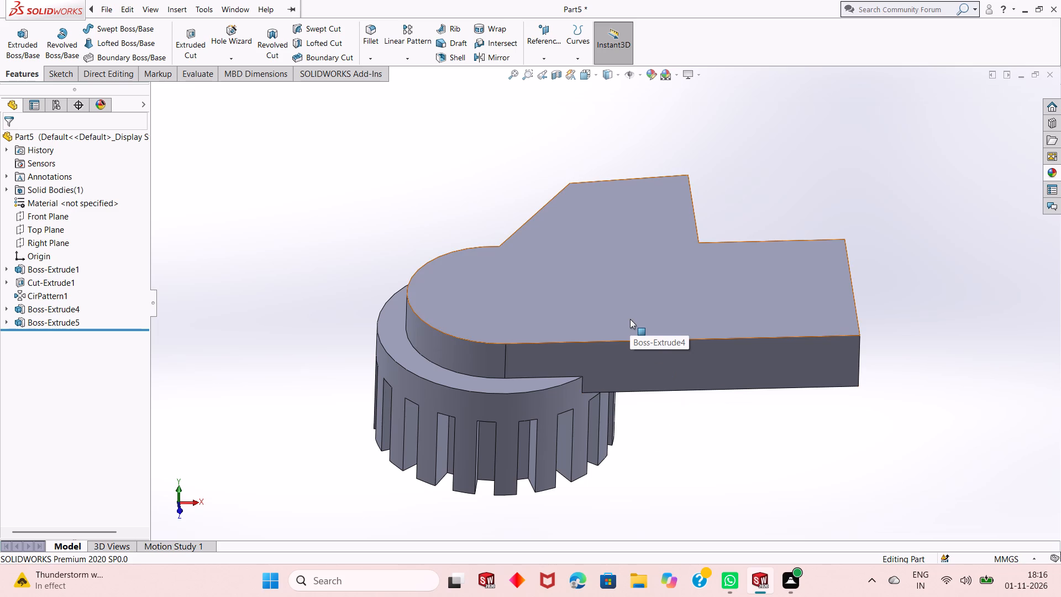
{"action": "left_click", "coordinate": [648, 290]}
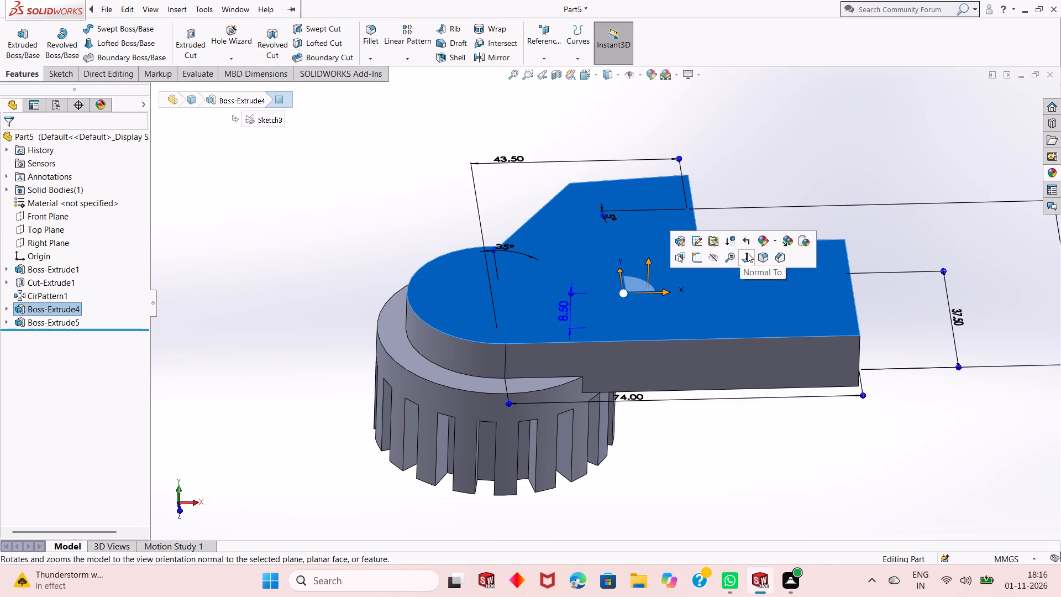
{"action": "left_click", "coordinate": [697, 254]}
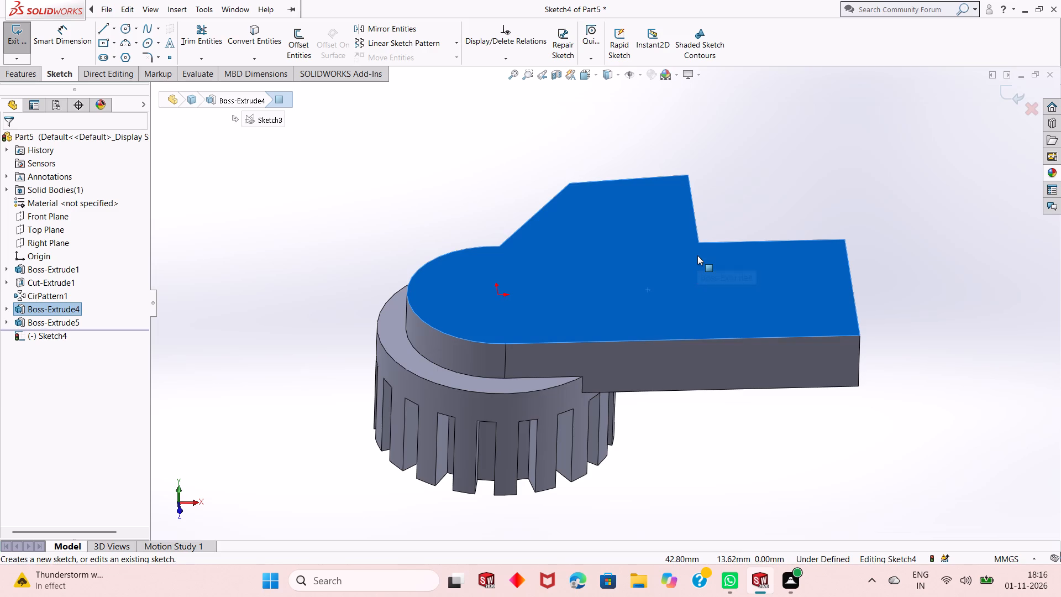
{"action": "key", "text": "ctrl+8"}
{"action": "left_click", "coordinate": [773, 221]}
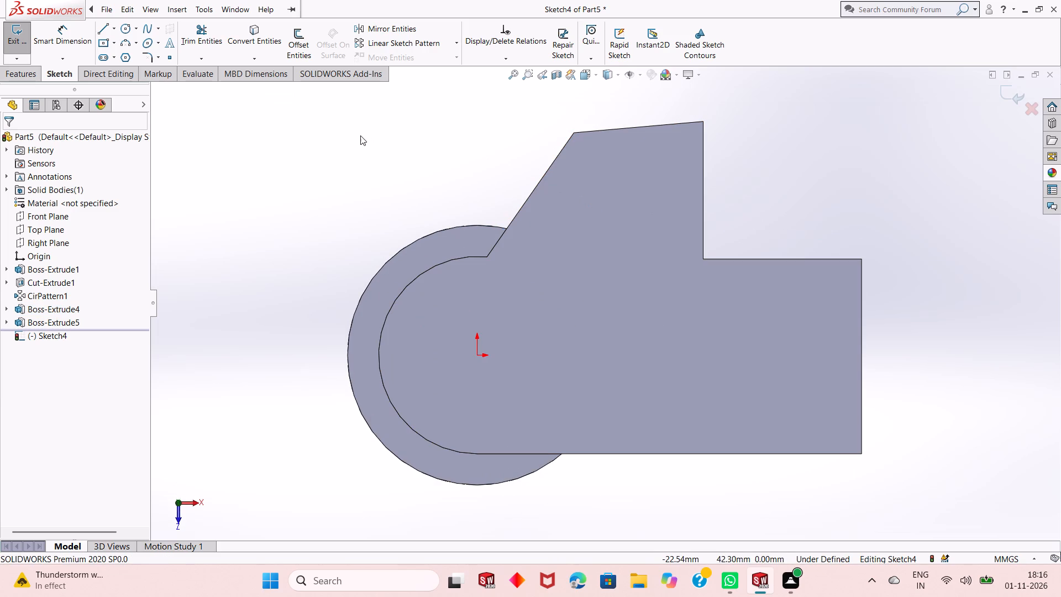
Offset the arm's slanted edge 4 mm inward on the top face, one direction only, with its dimension added.
{"action": "left_click", "coordinate": [292, 41]}
{"action": "left_click", "coordinate": [524, 203]}
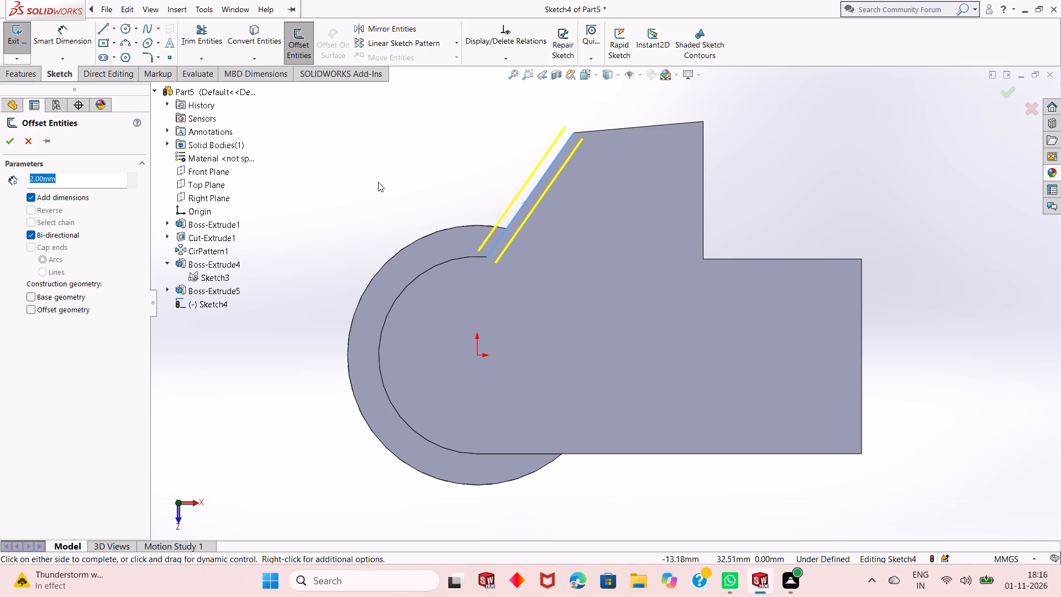
{"action": "left_click", "coordinate": [72, 234]}
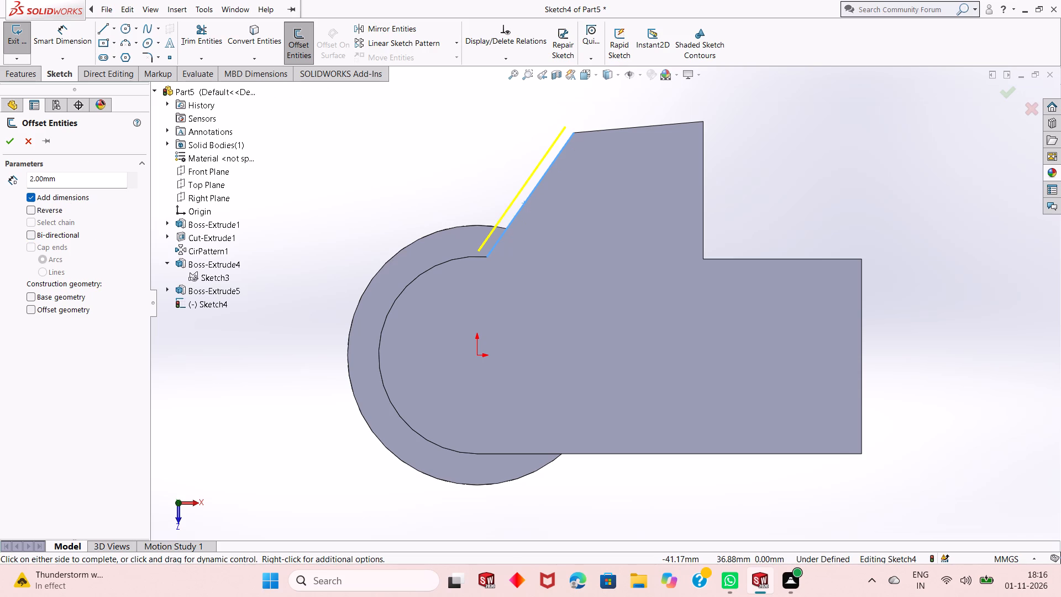
{"action": "double_click", "coordinate": [70, 185]}
{"action": "key", "text": "4"}
{"action": "key", "text": "Return"}
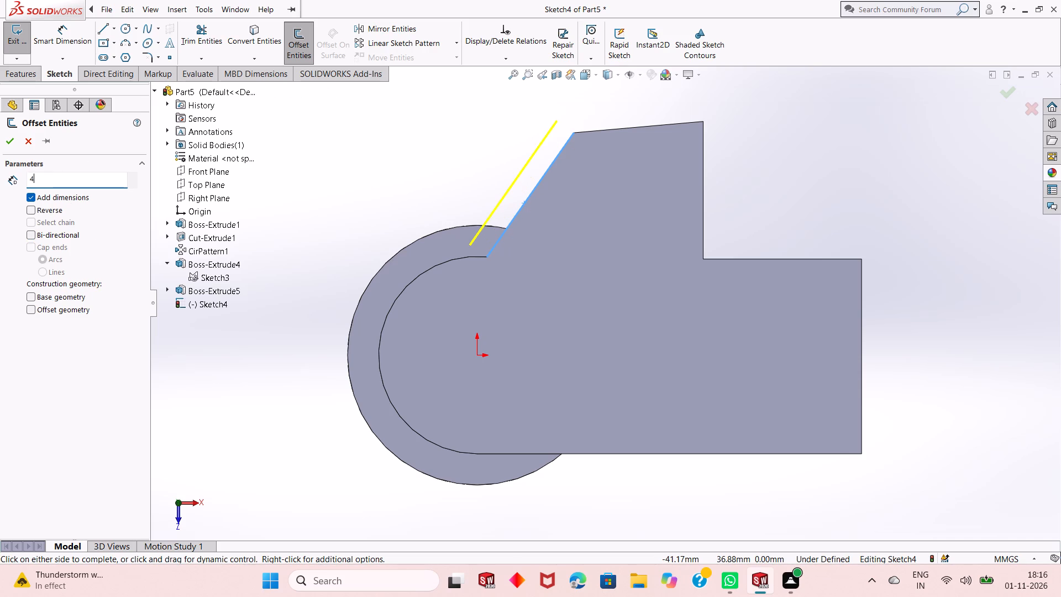
{"action": "left_click", "coordinate": [39, 210]}
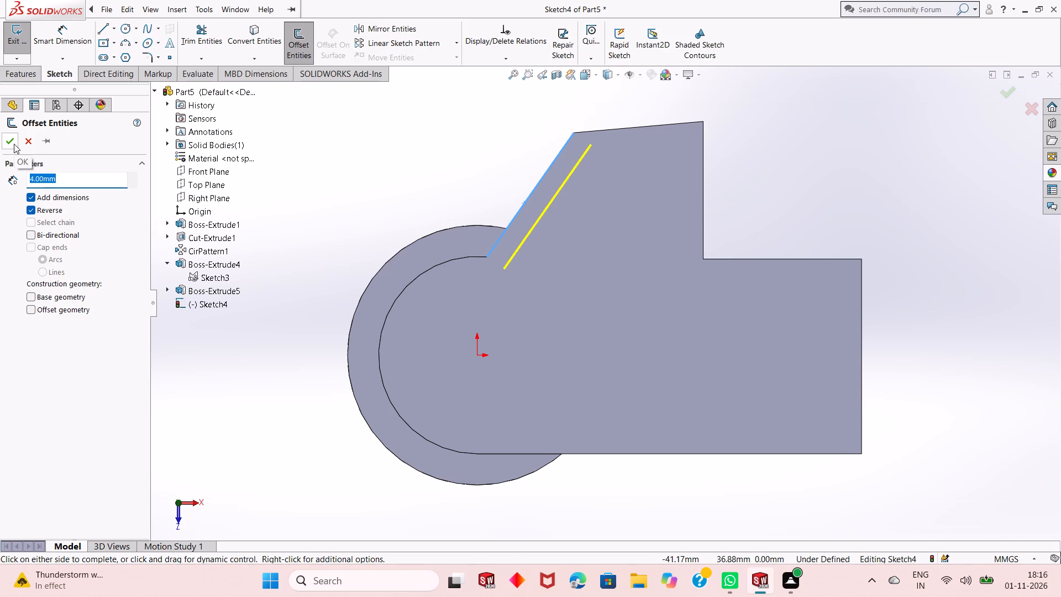
{"action": "left_click", "coordinate": [14, 144]}
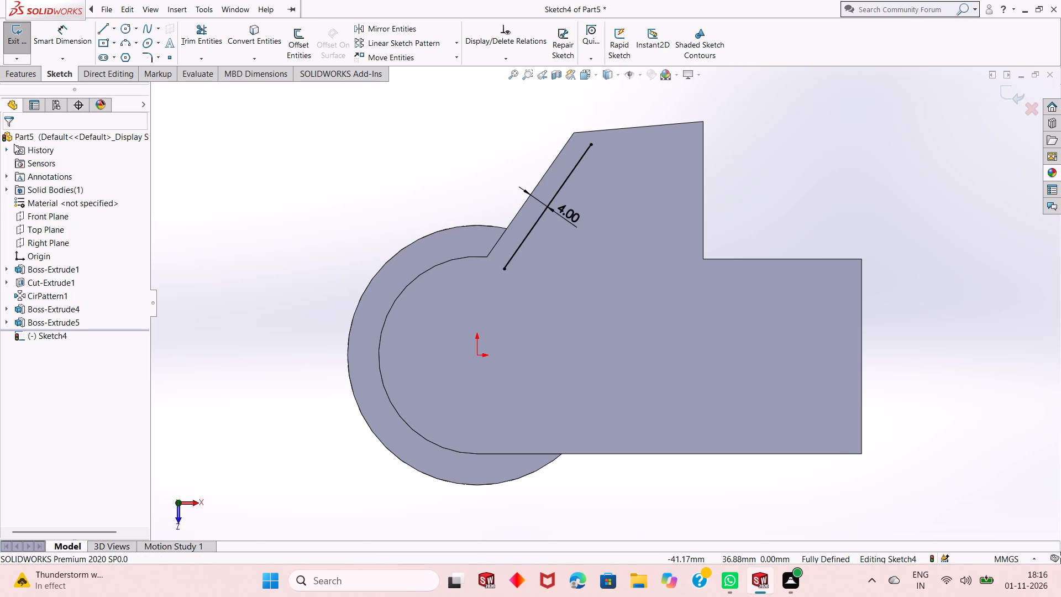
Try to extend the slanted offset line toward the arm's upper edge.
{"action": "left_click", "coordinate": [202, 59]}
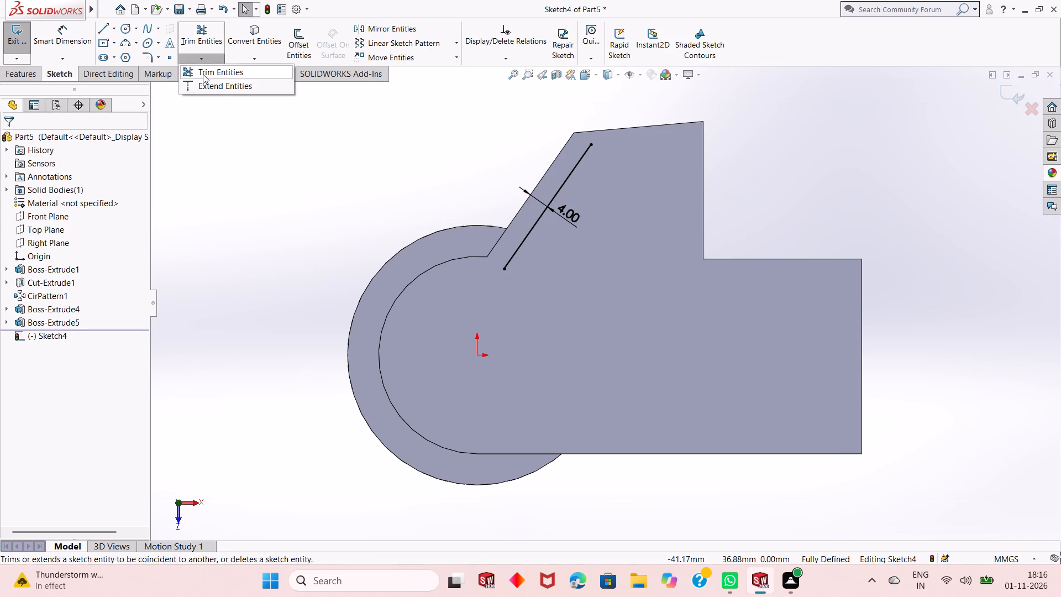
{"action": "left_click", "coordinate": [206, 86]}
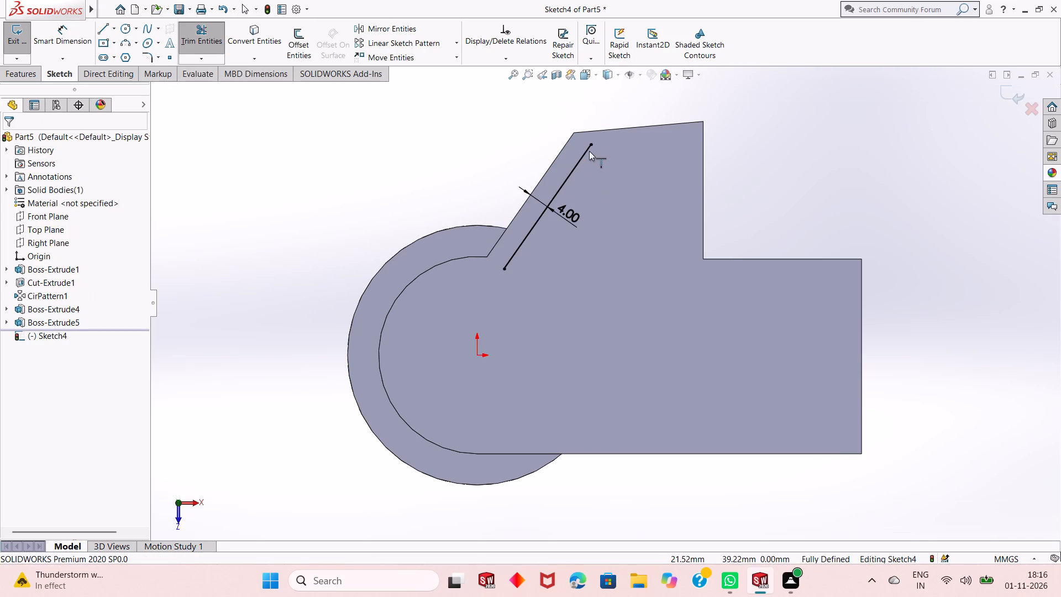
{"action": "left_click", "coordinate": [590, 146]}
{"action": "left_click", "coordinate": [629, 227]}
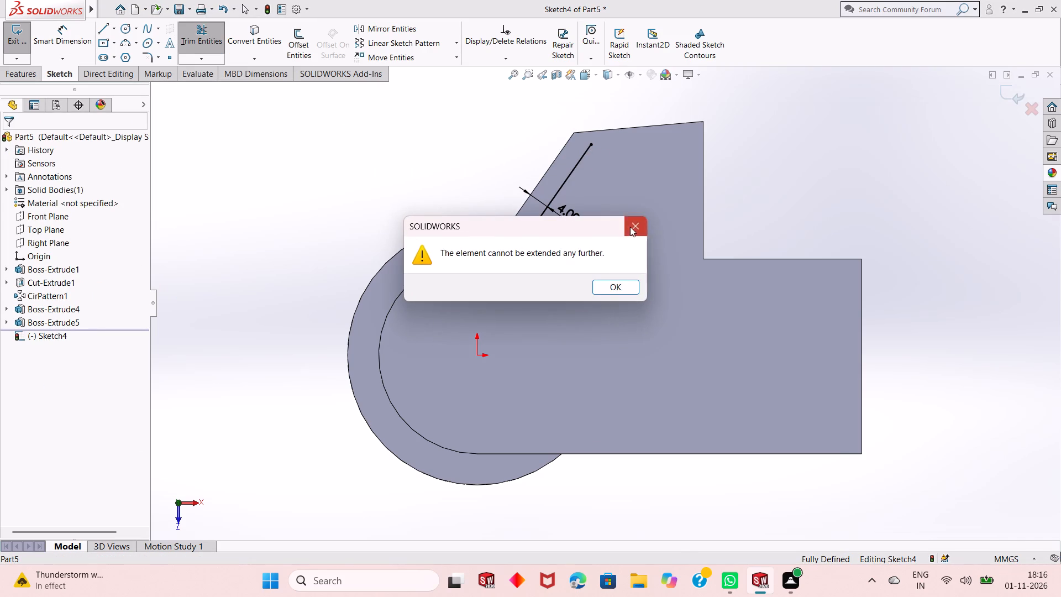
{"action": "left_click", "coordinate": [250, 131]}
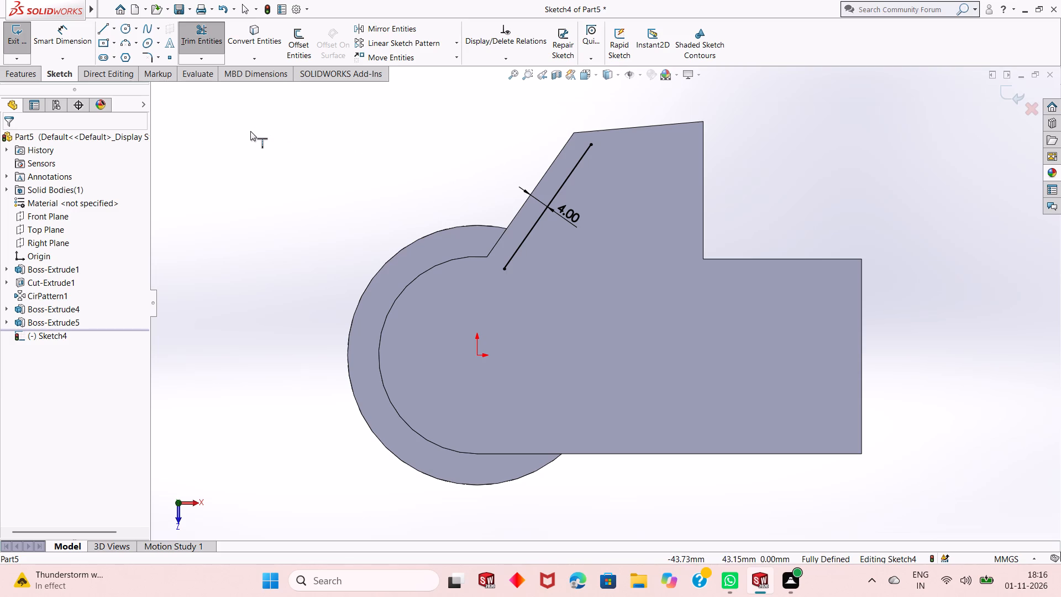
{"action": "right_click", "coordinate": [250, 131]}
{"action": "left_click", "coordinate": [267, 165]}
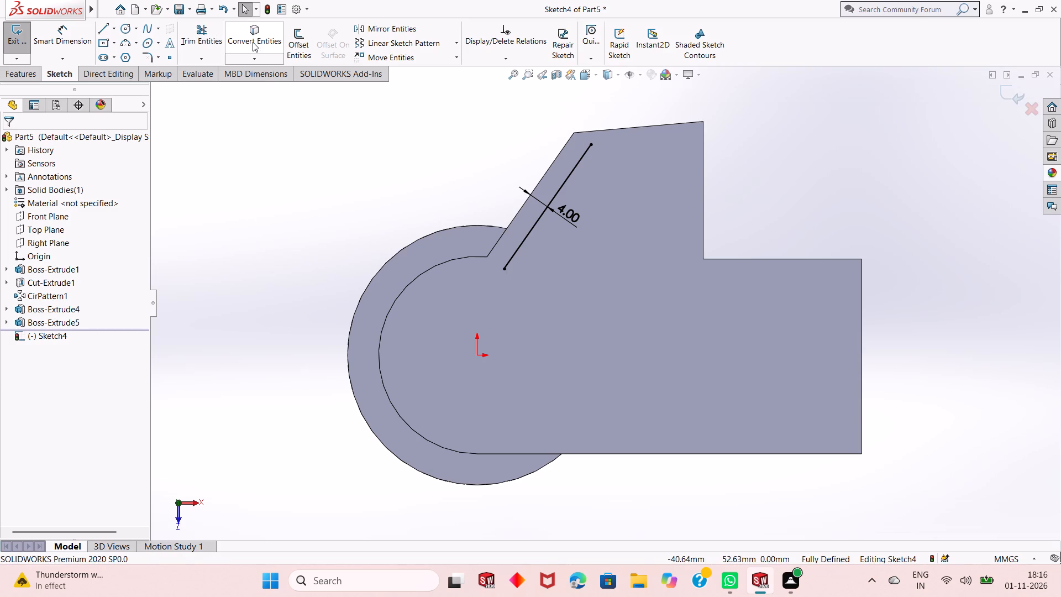
Convert the arm's short, slightly sloped upper edge into a sketch line.
{"action": "left_click", "coordinate": [253, 42]}
{"action": "left_click", "coordinate": [616, 130]}
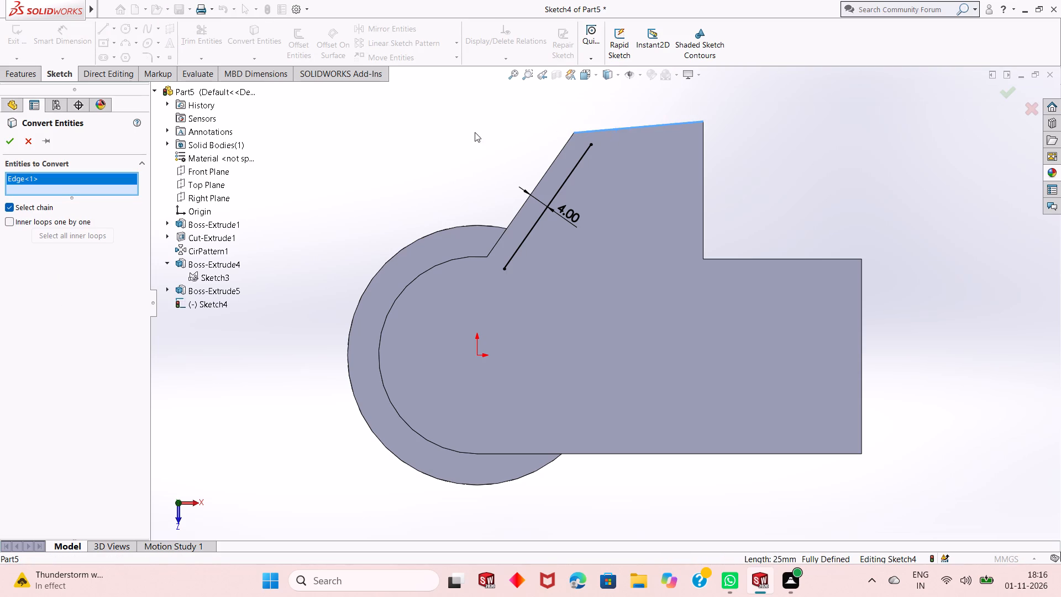
{"action": "left_click", "coordinate": [13, 140]}
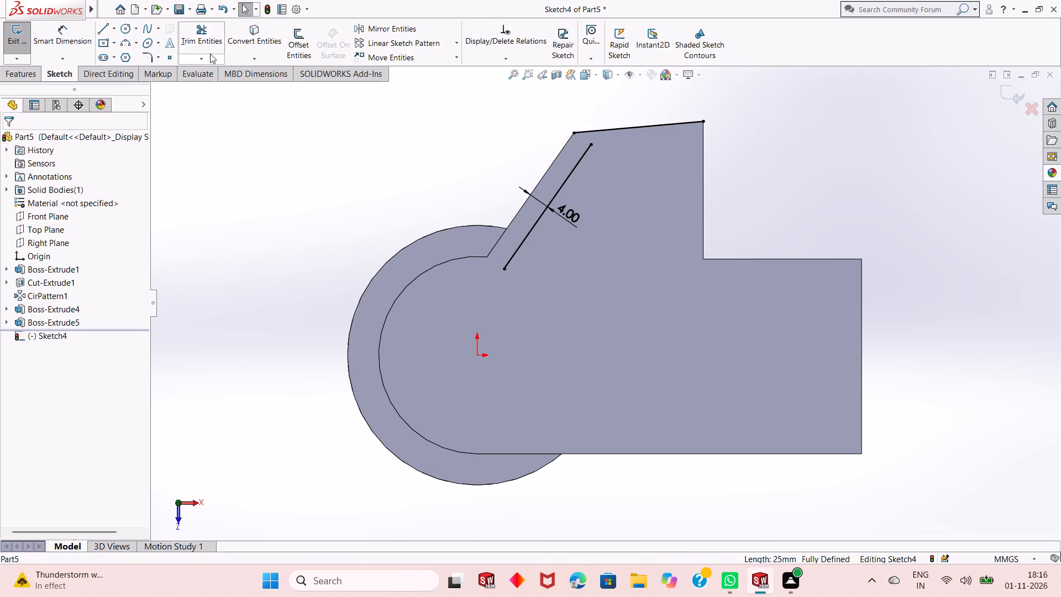
Extend the slanted offset line up to the converted upper edge line.
{"action": "left_click", "coordinate": [209, 59]}
{"action": "left_click", "coordinate": [209, 88]}
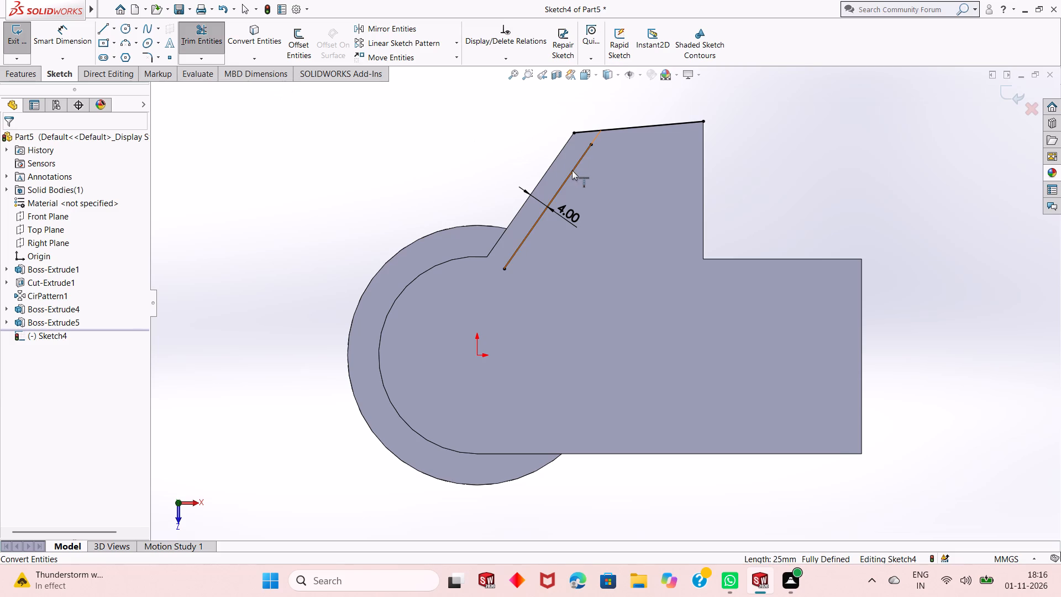
{"action": "left_click", "coordinate": [572, 170]}
{"action": "right_click", "coordinate": [226, 131]}
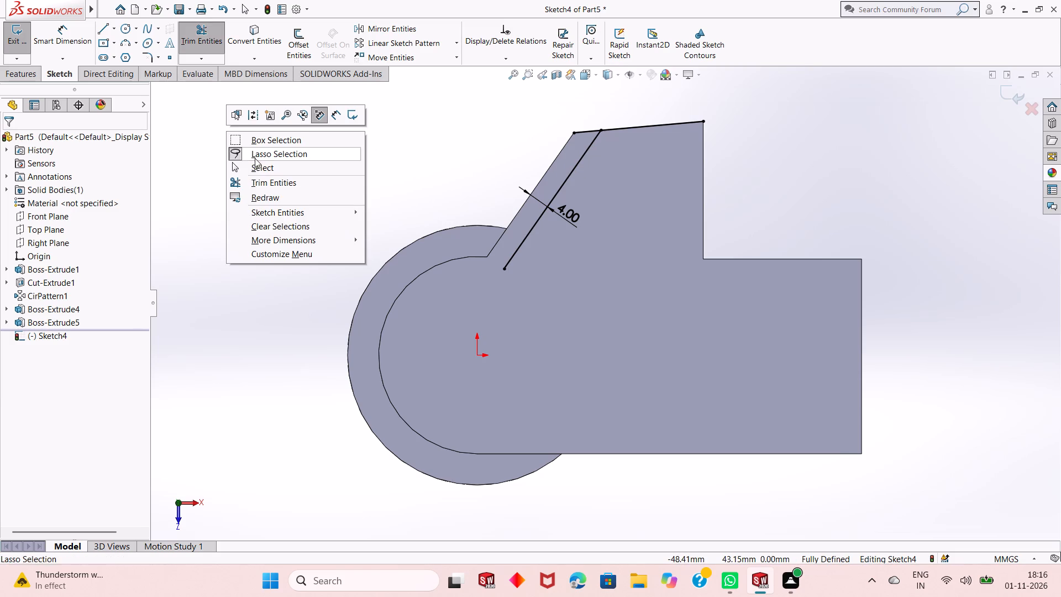
{"action": "left_click", "coordinate": [262, 168]}
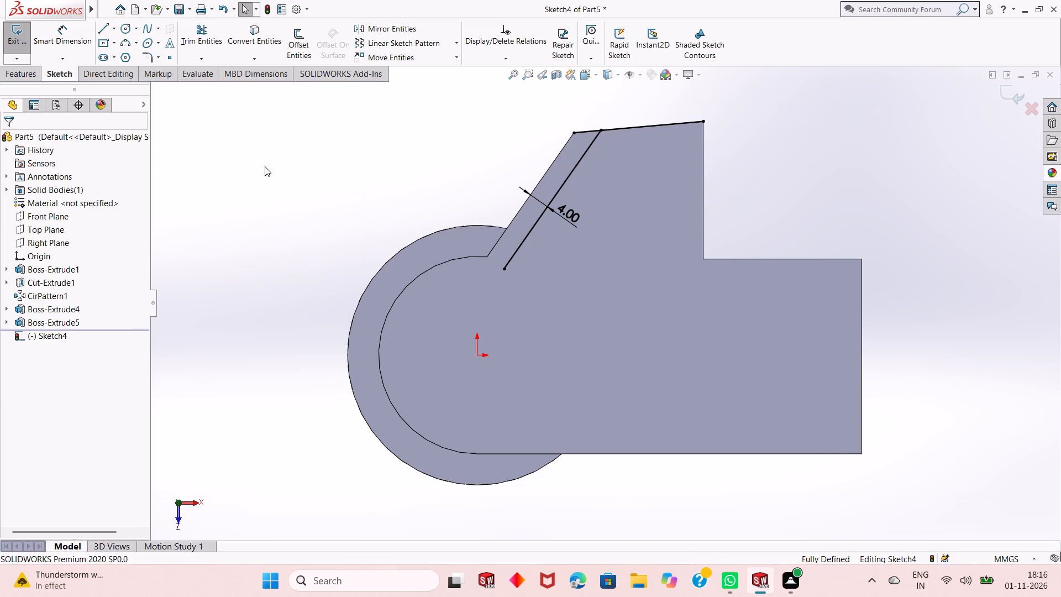
Offset the vertical edge of the arm's raised portion 4 mm inward, with its dimension added.
{"action": "left_click", "coordinate": [293, 41]}
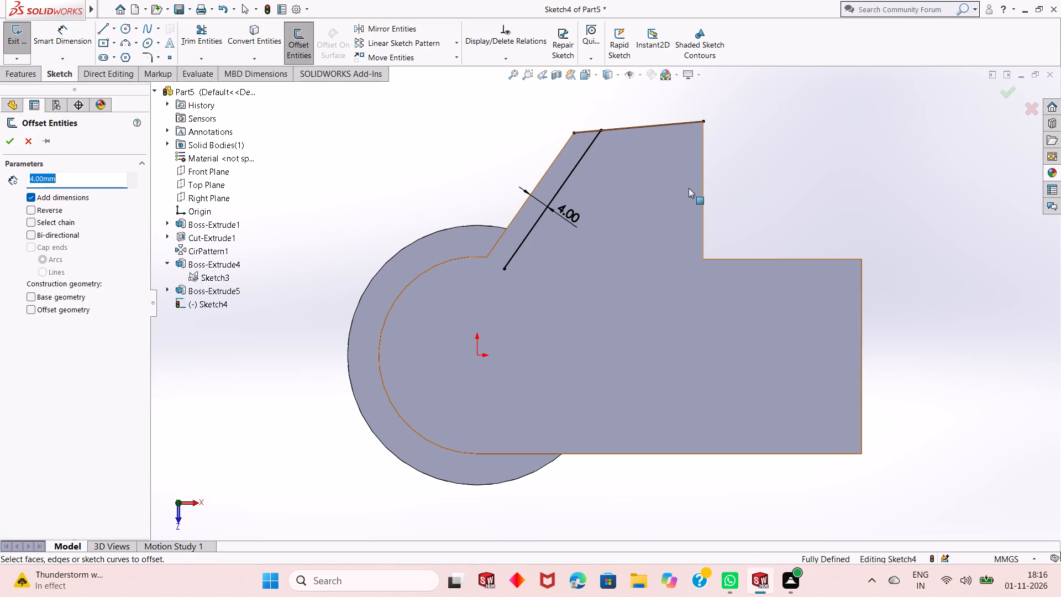
{"action": "left_click", "coordinate": [703, 174]}
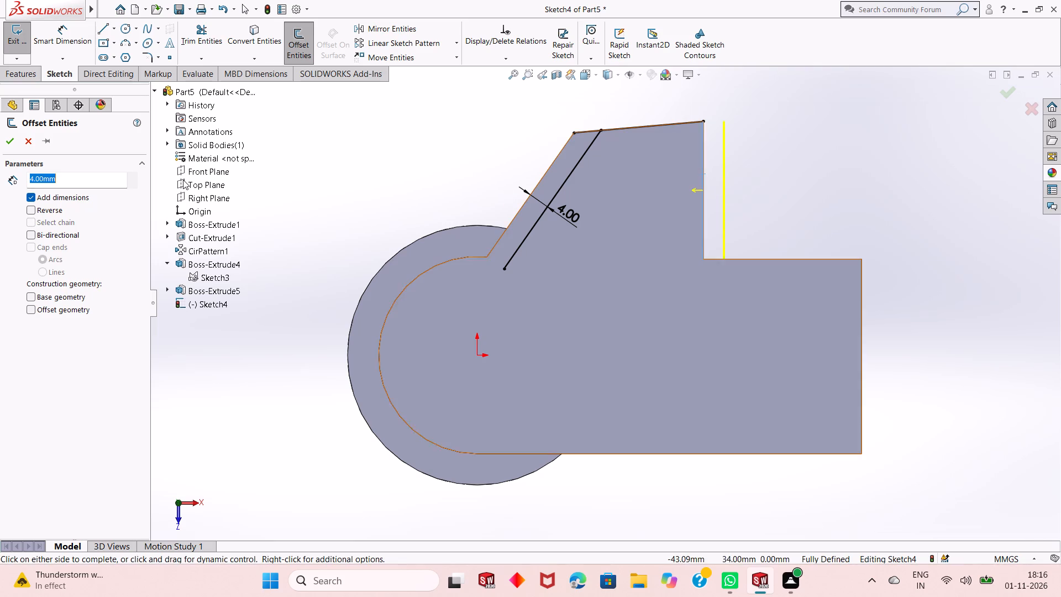
{"action": "left_click", "coordinate": [65, 211]}
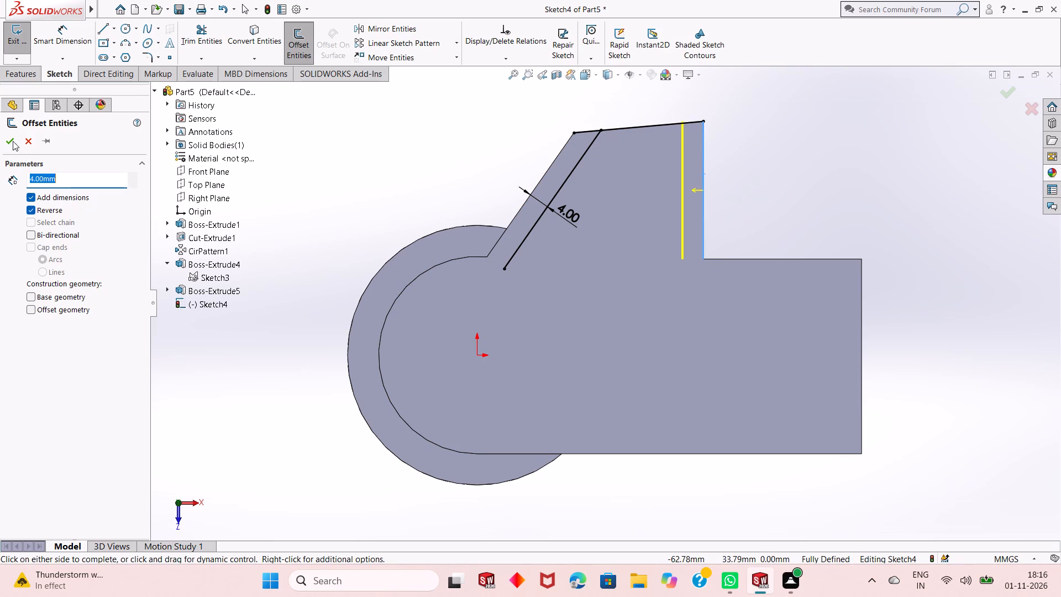
{"action": "left_click", "coordinate": [7, 140]}
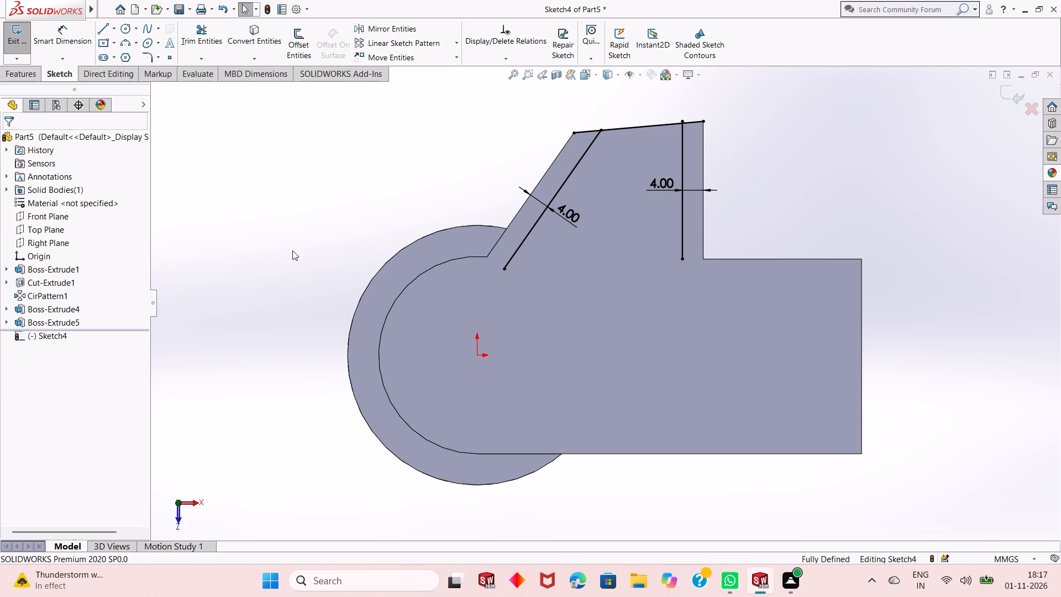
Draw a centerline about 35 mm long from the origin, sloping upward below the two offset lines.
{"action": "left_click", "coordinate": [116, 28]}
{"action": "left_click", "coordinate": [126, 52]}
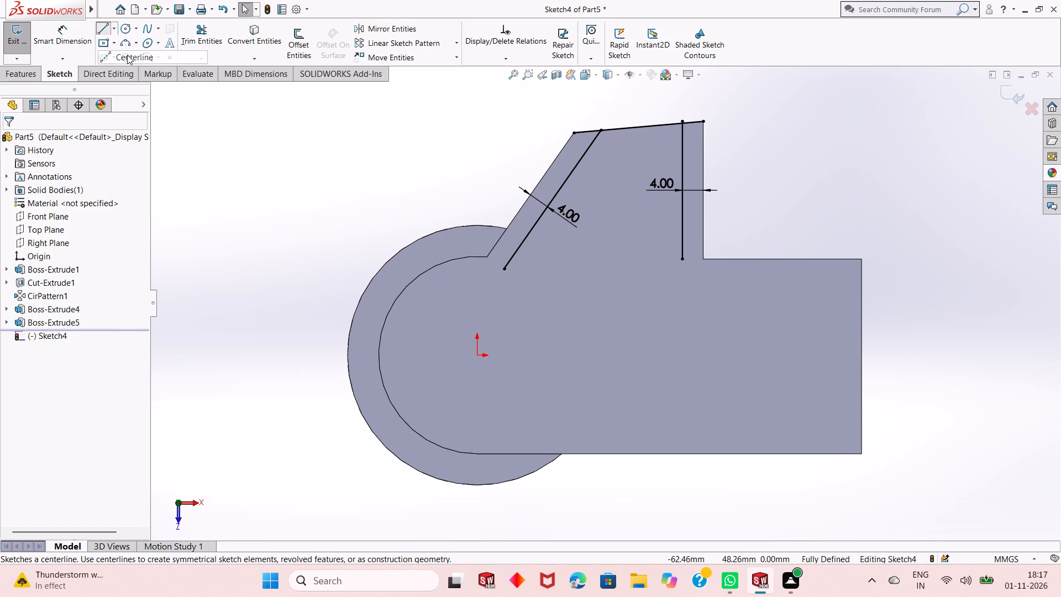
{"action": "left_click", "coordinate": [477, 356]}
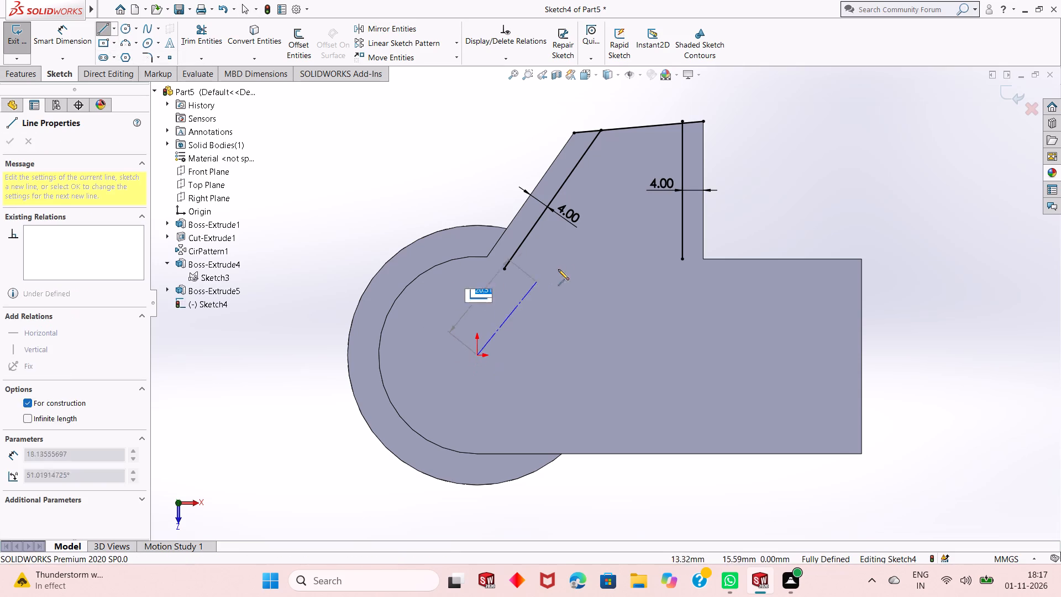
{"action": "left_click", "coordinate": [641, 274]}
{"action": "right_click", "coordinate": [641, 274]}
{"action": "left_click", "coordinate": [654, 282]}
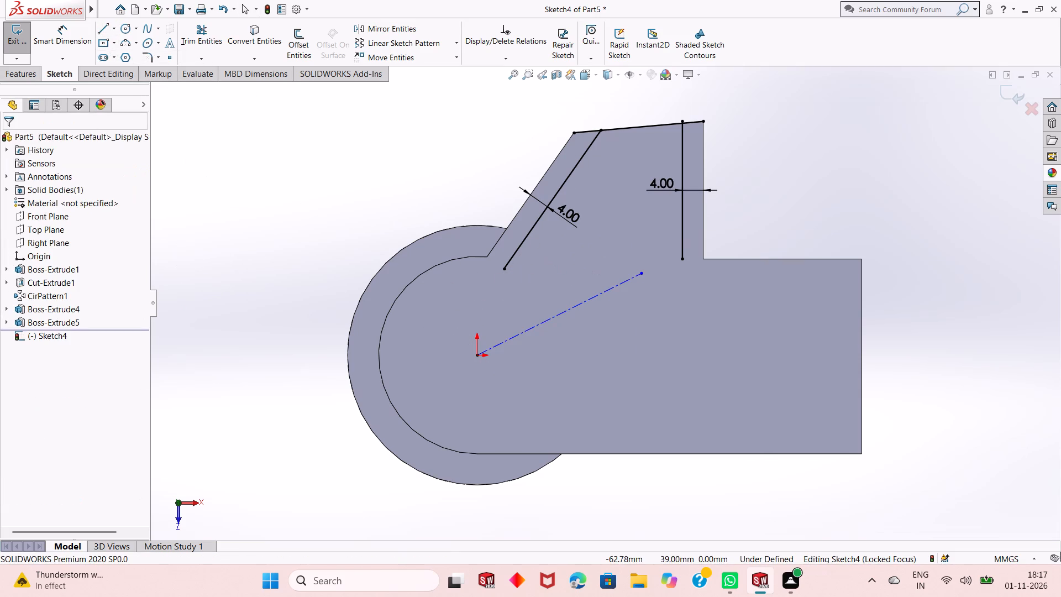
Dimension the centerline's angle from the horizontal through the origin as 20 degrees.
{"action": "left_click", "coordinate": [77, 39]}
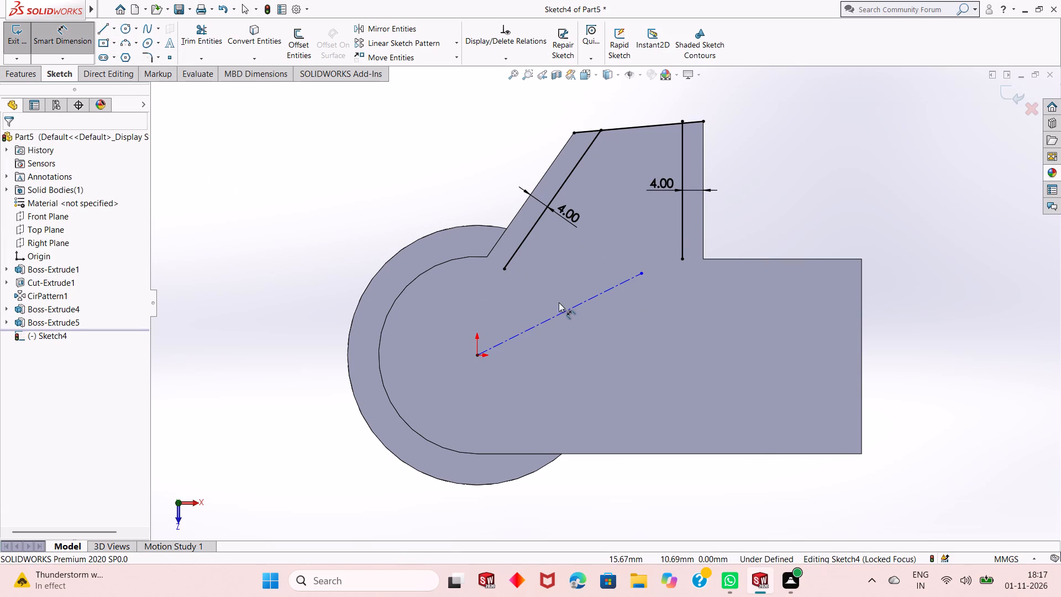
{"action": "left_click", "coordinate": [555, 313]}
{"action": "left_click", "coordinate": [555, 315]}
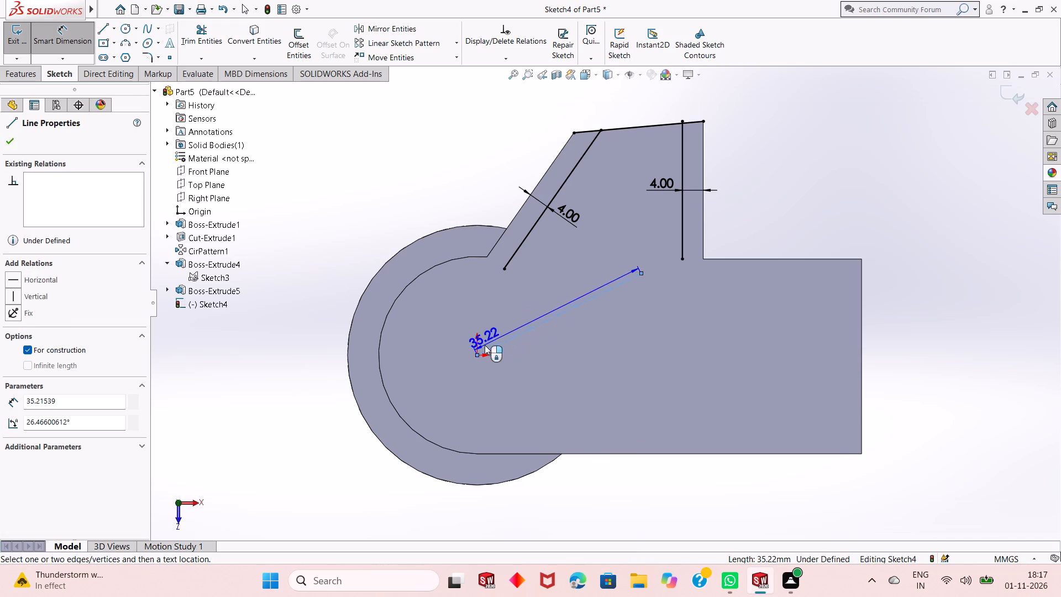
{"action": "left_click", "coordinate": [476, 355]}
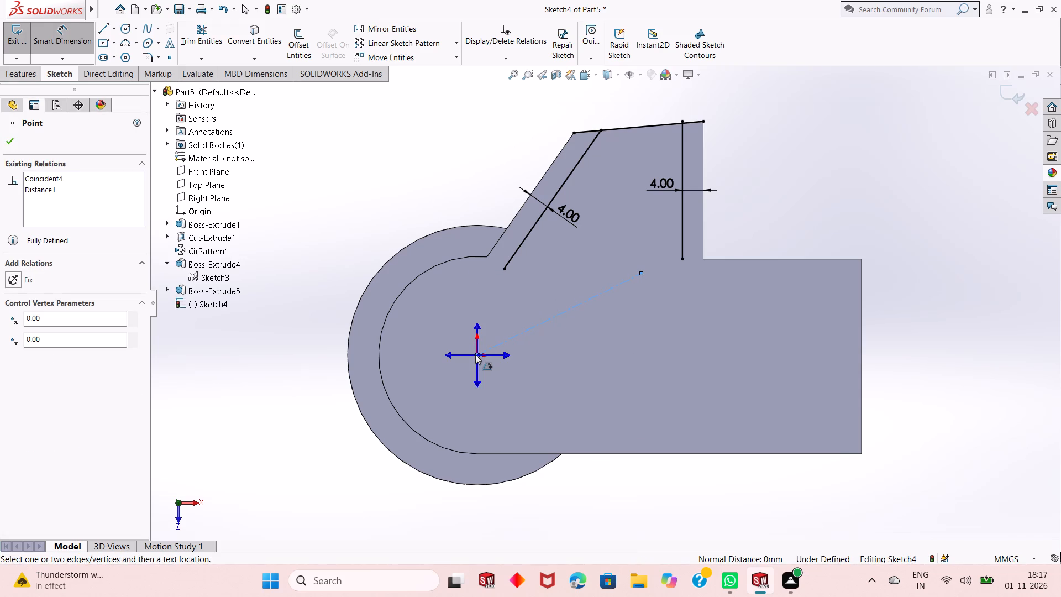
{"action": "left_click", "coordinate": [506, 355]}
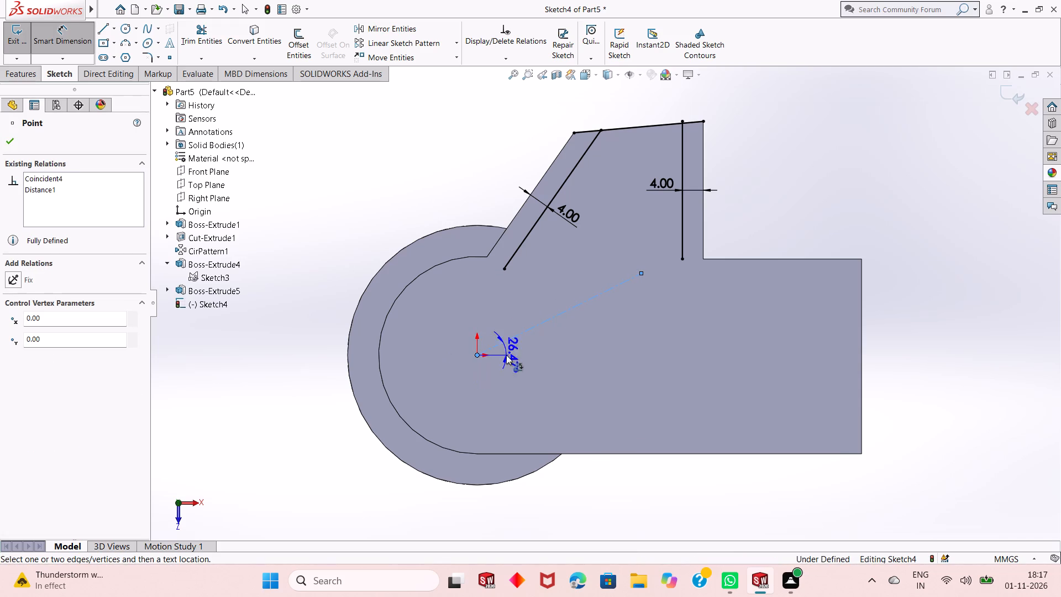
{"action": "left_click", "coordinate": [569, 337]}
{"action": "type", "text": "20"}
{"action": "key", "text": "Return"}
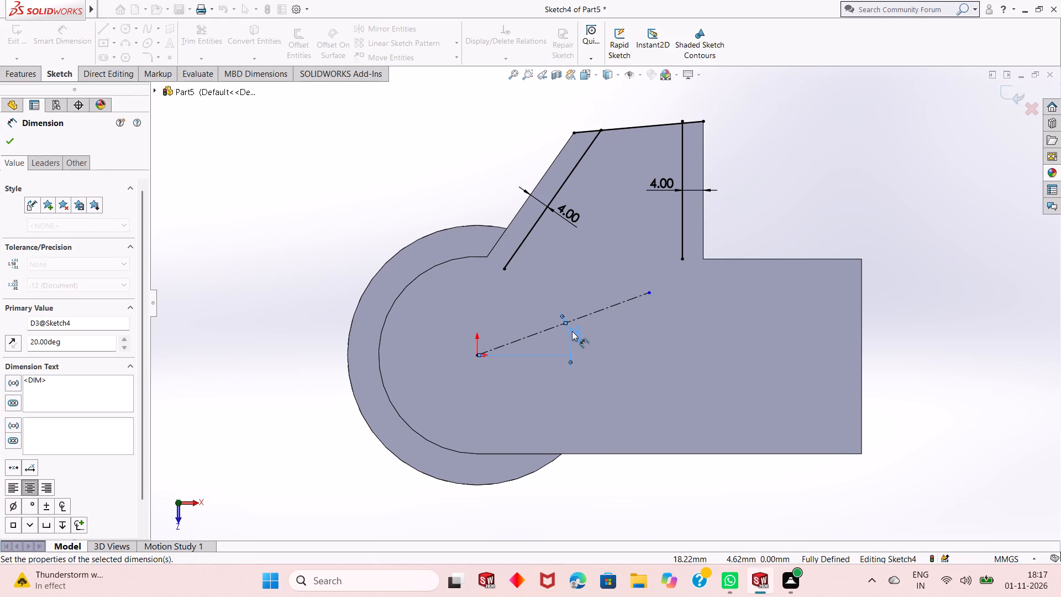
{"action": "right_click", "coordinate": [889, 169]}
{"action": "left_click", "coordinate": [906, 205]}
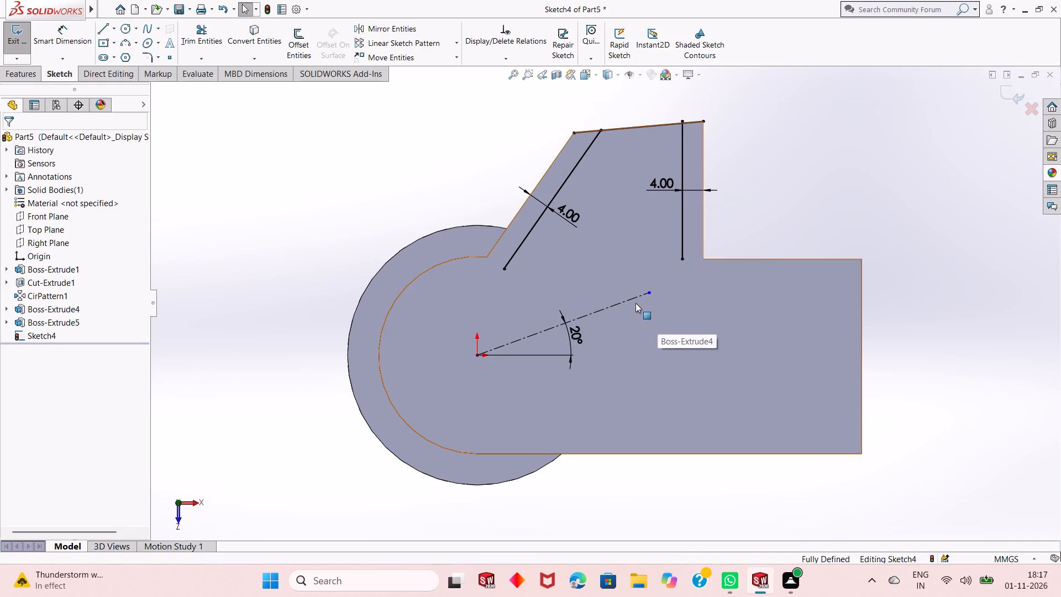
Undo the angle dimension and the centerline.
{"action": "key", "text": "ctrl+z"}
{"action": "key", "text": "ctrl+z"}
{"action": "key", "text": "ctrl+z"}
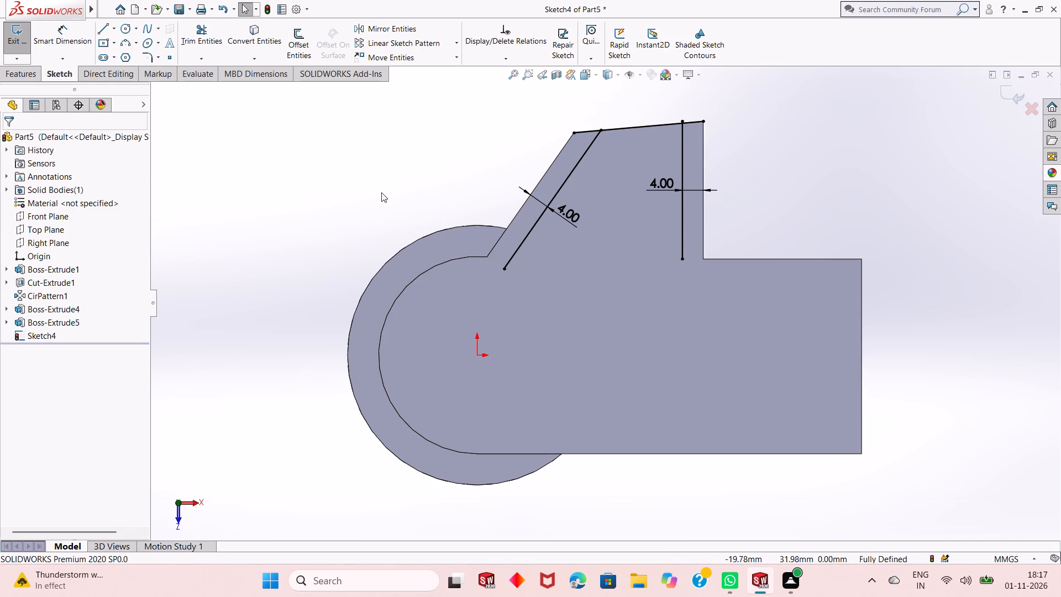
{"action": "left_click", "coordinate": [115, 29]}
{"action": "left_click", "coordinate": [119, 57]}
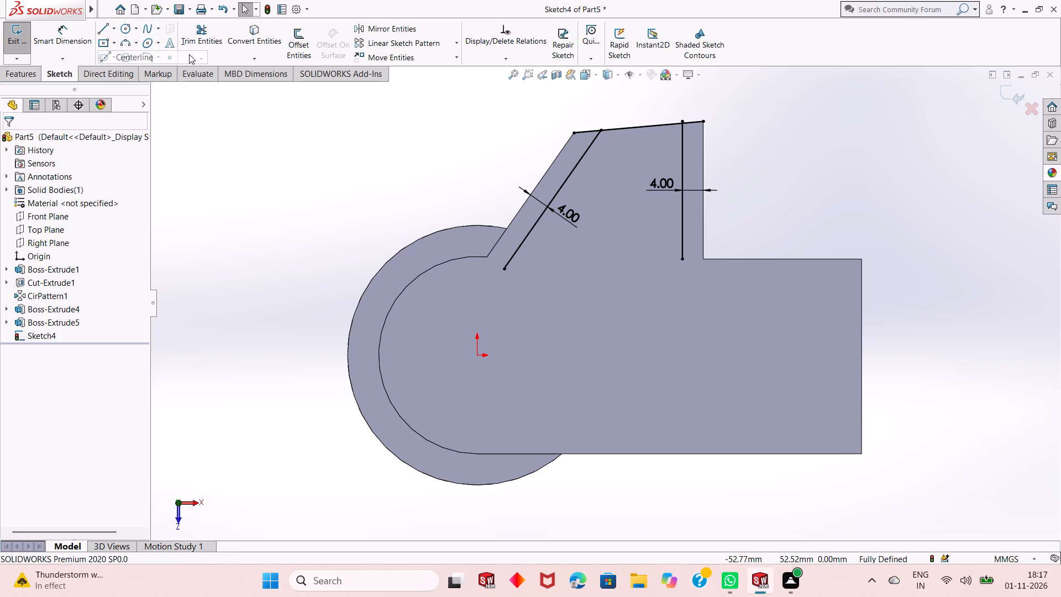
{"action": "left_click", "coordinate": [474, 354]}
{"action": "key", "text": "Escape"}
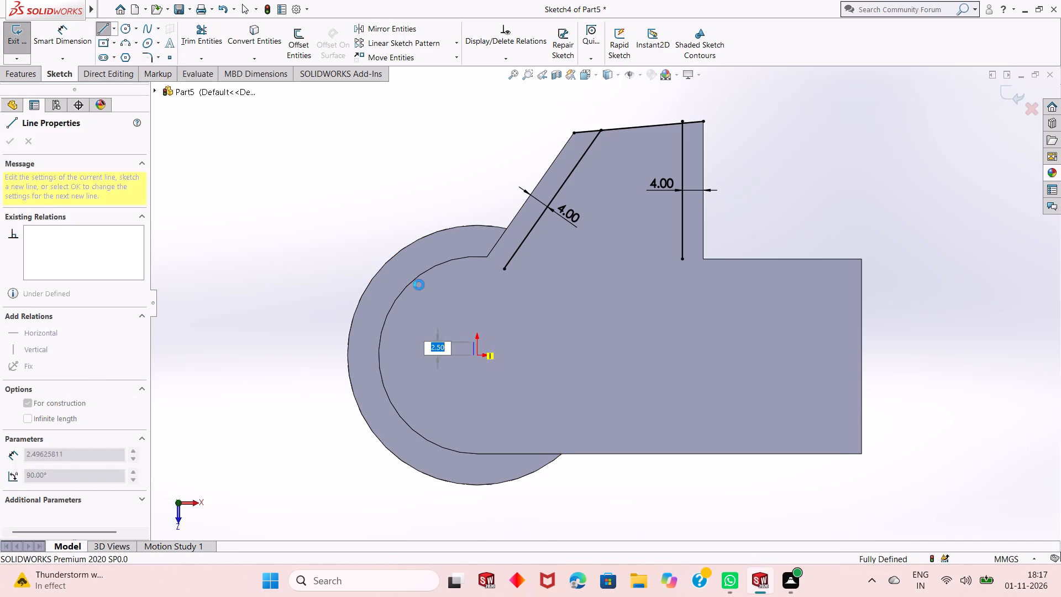
Draw a longer sloping centerline from the origin, ending outside the face just beyond the arm's inner step corner.
{"action": "left_click", "coordinate": [116, 29]}
{"action": "left_click", "coordinate": [117, 56]}
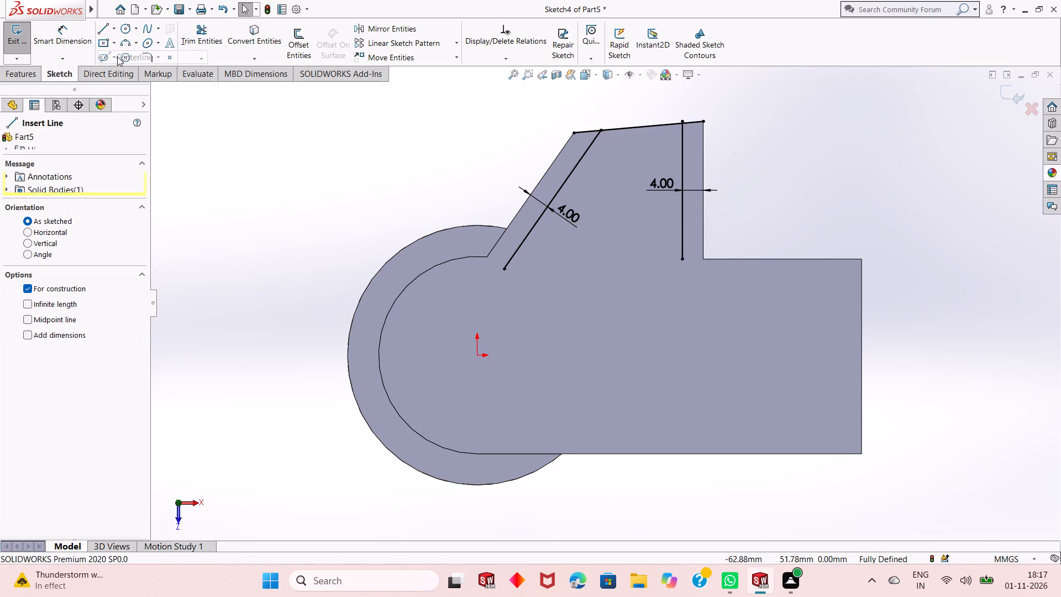
{"action": "left_click", "coordinate": [477, 358]}
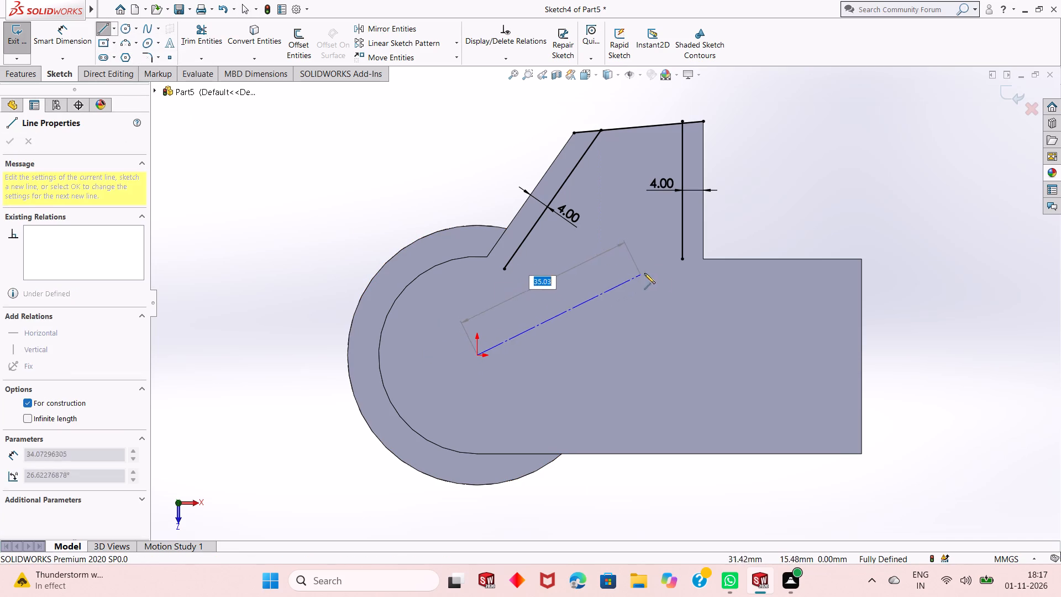
{"action": "left_click", "coordinate": [748, 236]}
{"action": "right_click", "coordinate": [748, 236]}
{"action": "left_click", "coordinate": [776, 243]}
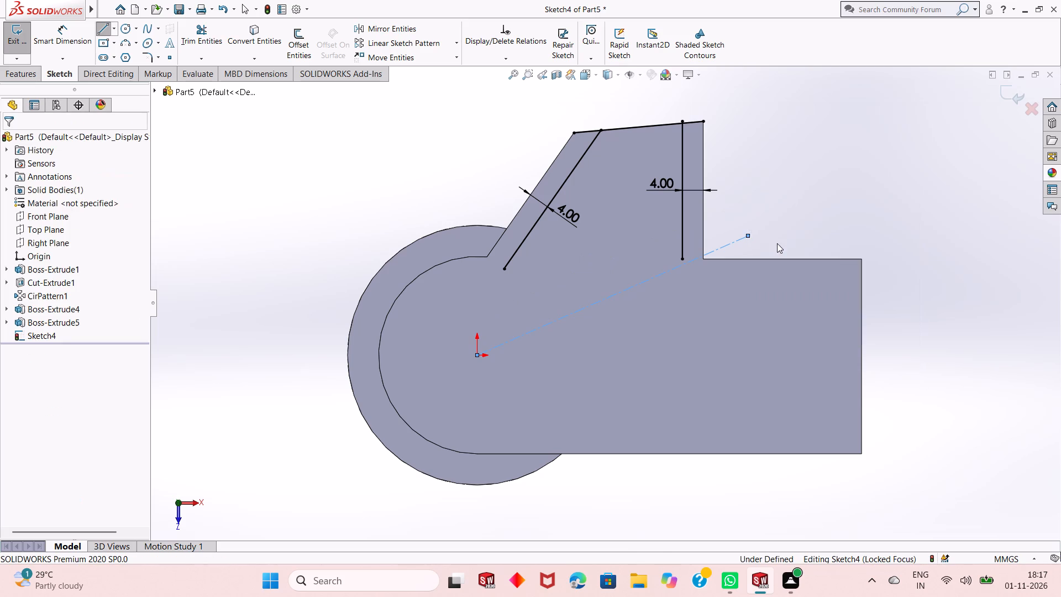
Dimension the sloping centerline's angle from the horizontal through the origin as 20 degrees.
{"action": "key", "text": "Escape"}
{"action": "left_click", "coordinate": [77, 36]}
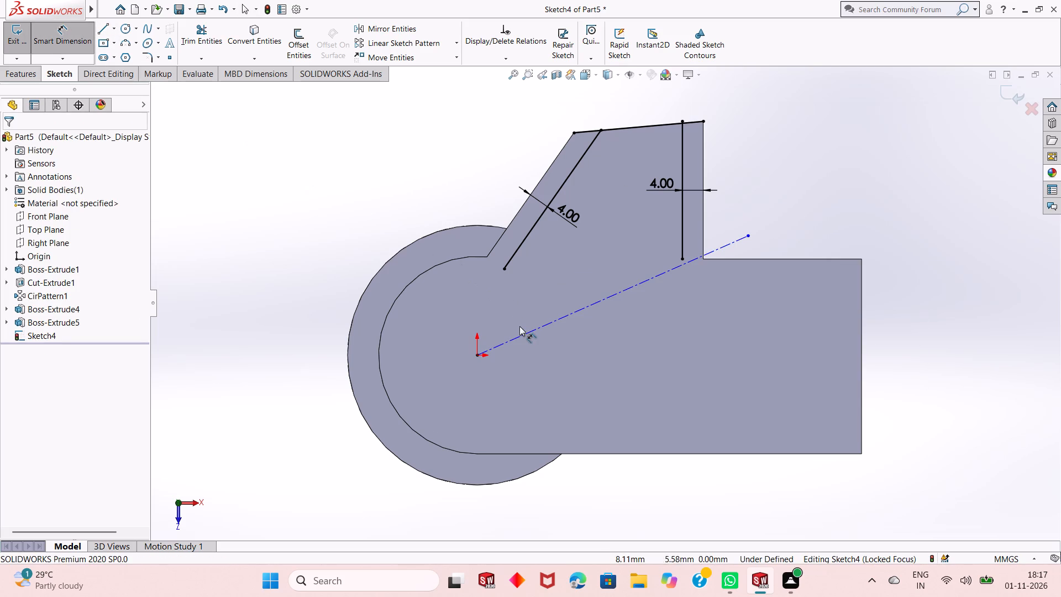
{"action": "left_click", "coordinate": [521, 335]}
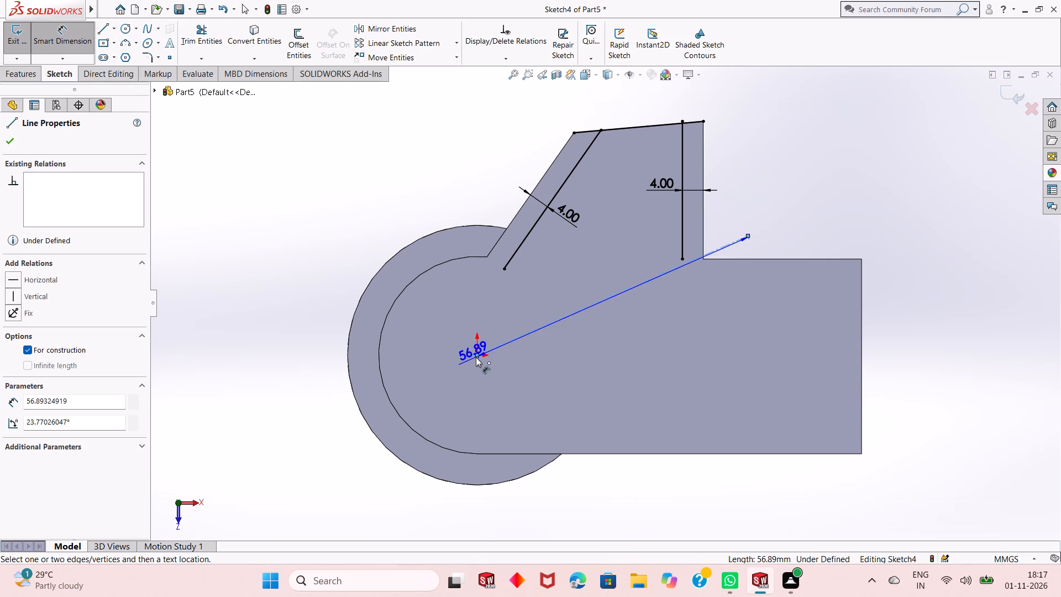
{"action": "left_click", "coordinate": [477, 354]}
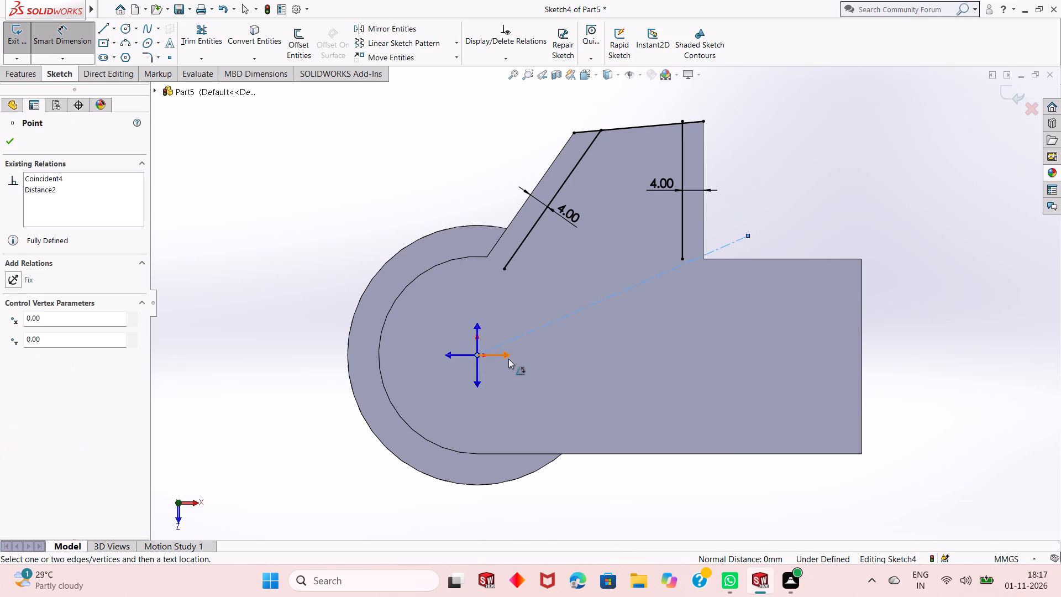
{"action": "left_click", "coordinate": [508, 359]}
{"action": "left_click", "coordinate": [564, 351]}
{"action": "type", "text": "20"}
{"action": "key", "text": "Return"}
{"action": "key", "text": "Escape"}
{"action": "key", "text": "Escape"}
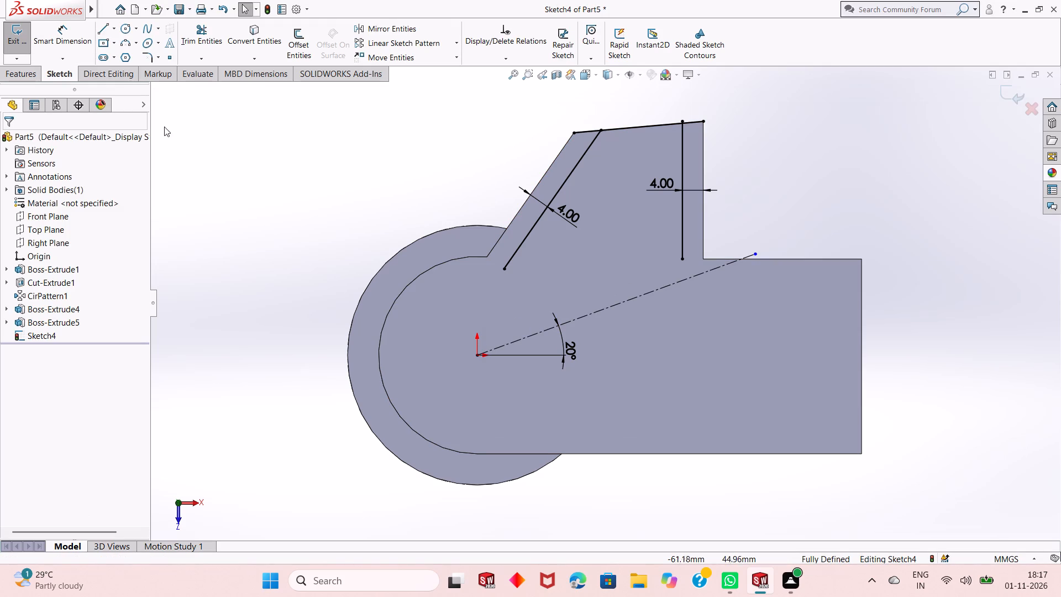
Offset the 20-degree centerline 2 mm bi-directionally, giving one parallel line on each side of it.
{"action": "left_click", "coordinate": [308, 45]}
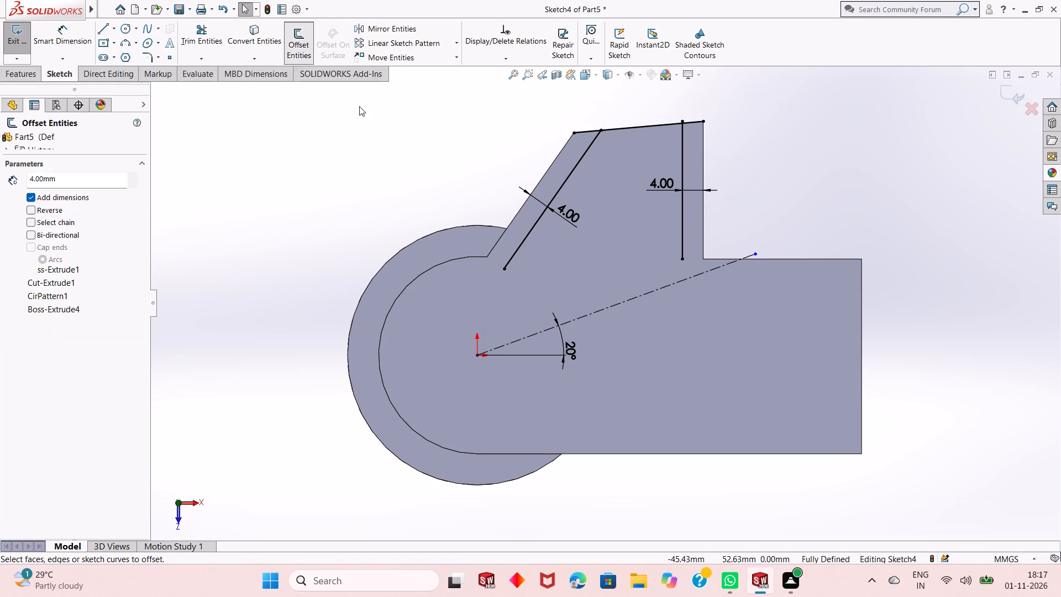
{"action": "left_click", "coordinate": [602, 311]}
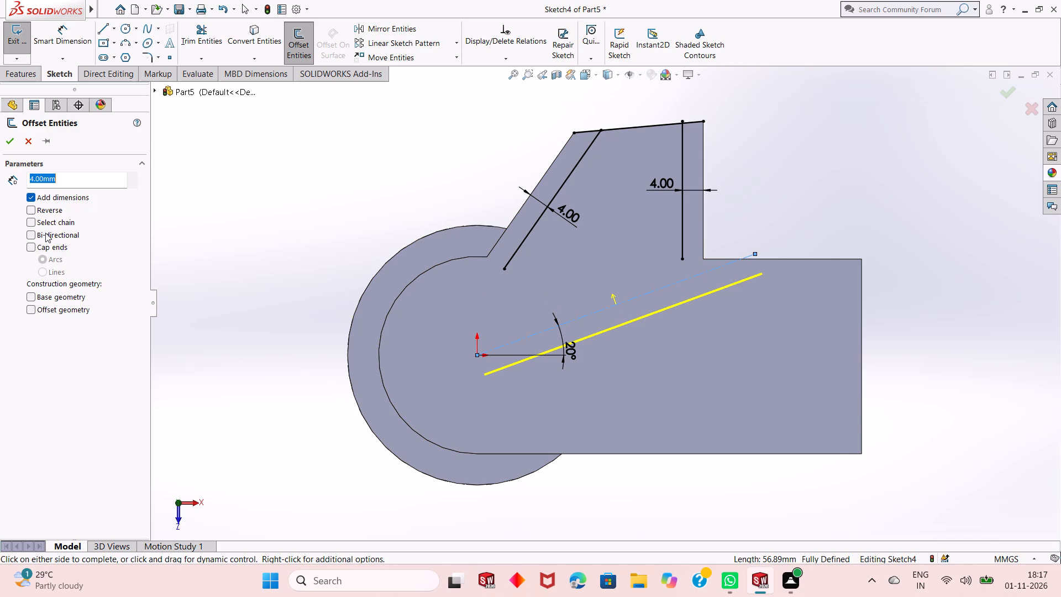
{"action": "left_click", "coordinate": [35, 234]}
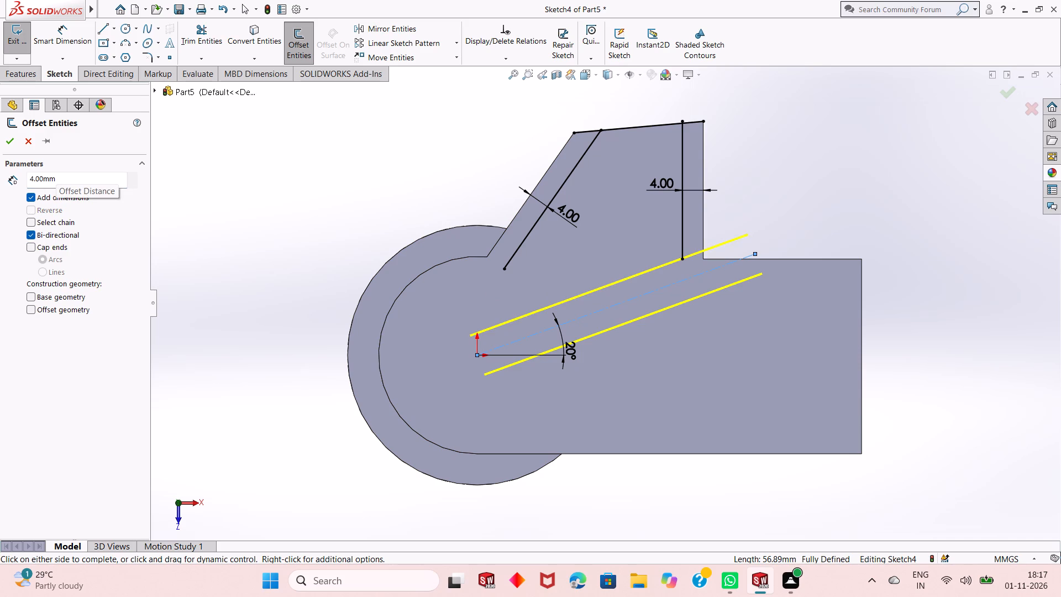
{"action": "double_click", "coordinate": [57, 180]}
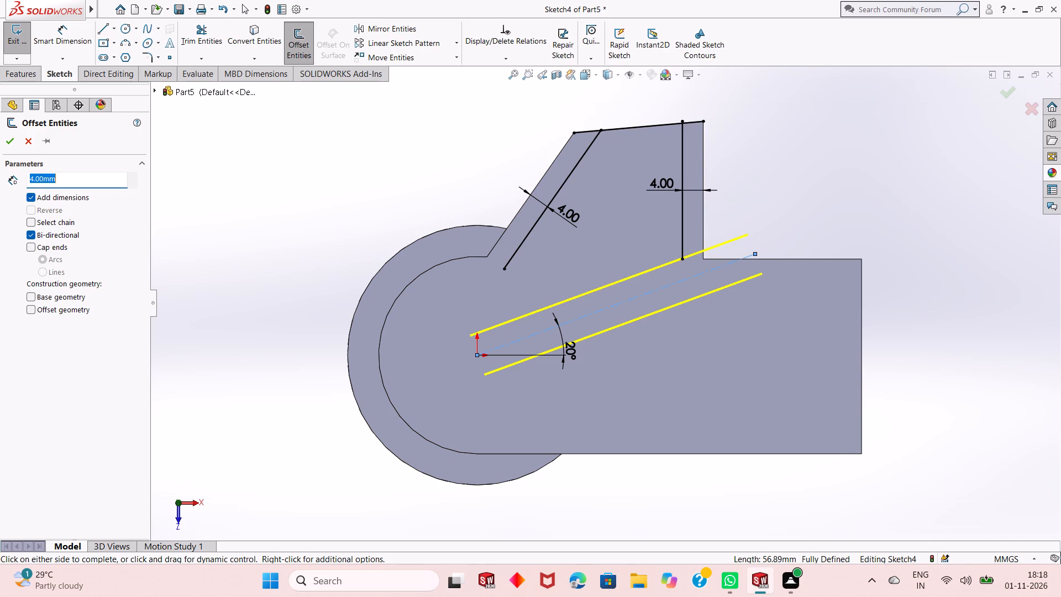
{"action": "key", "text": "2"}
{"action": "key", "text": "Return"}
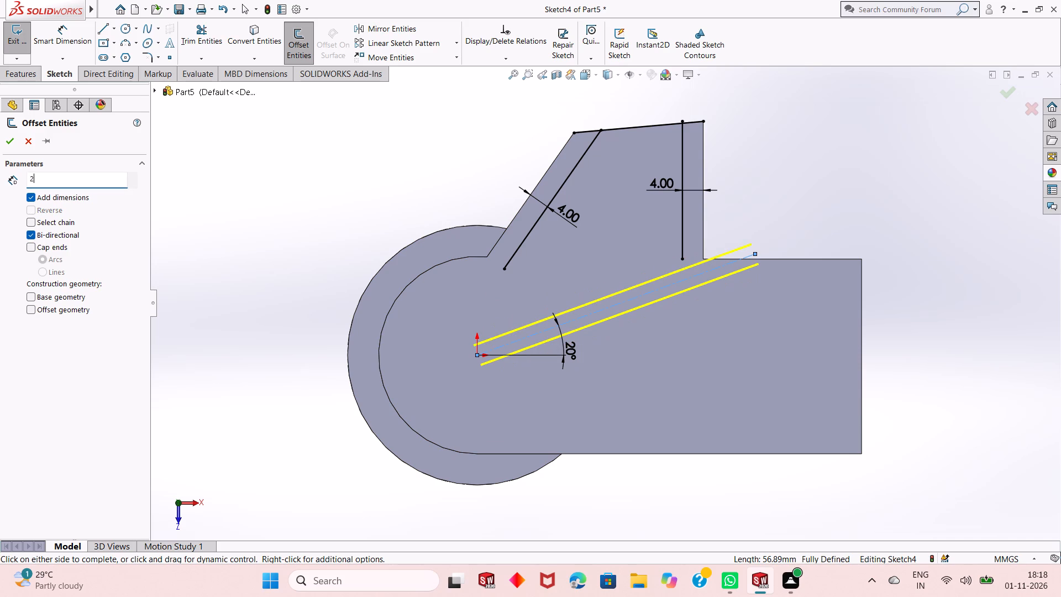
{"action": "left_click", "coordinate": [17, 146]}
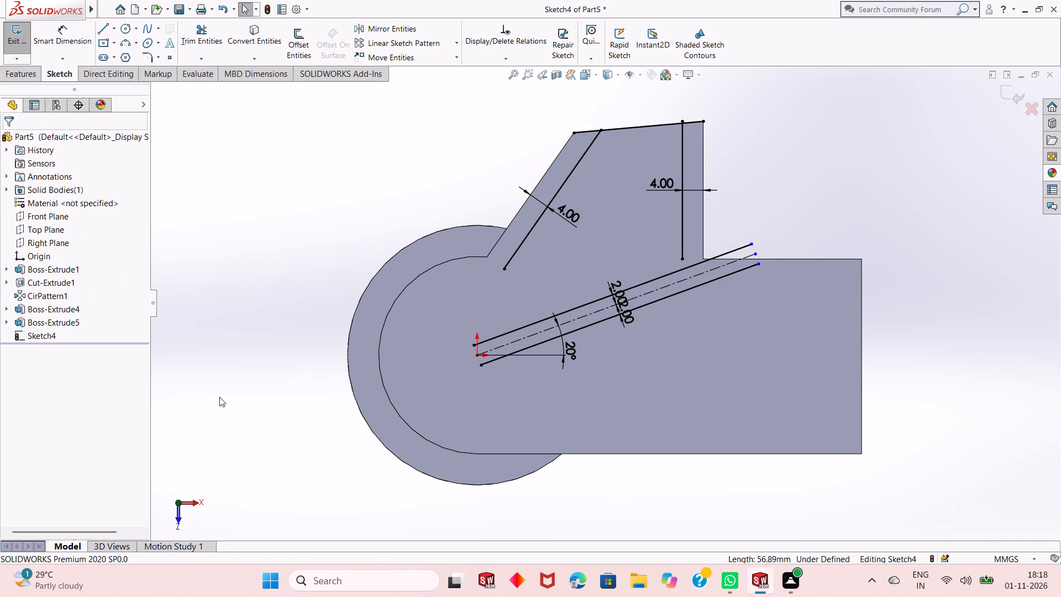
Sketch a circle of 19 mm radius centred on the origin, matching the raised face's rounded edge.
{"action": "left_click", "coordinate": [125, 28]}
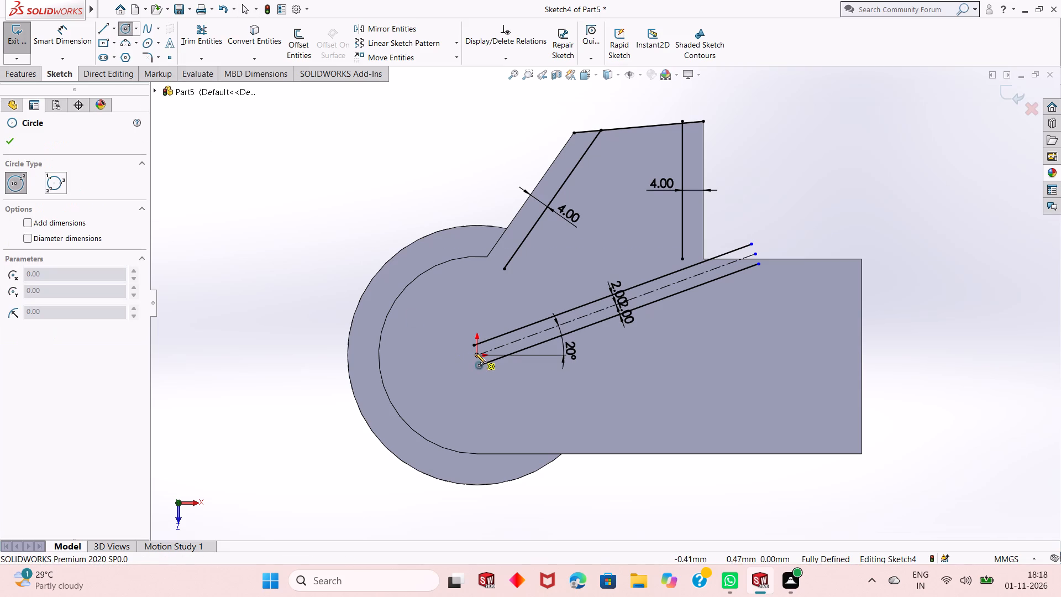
{"action": "left_click", "coordinate": [477, 357]}
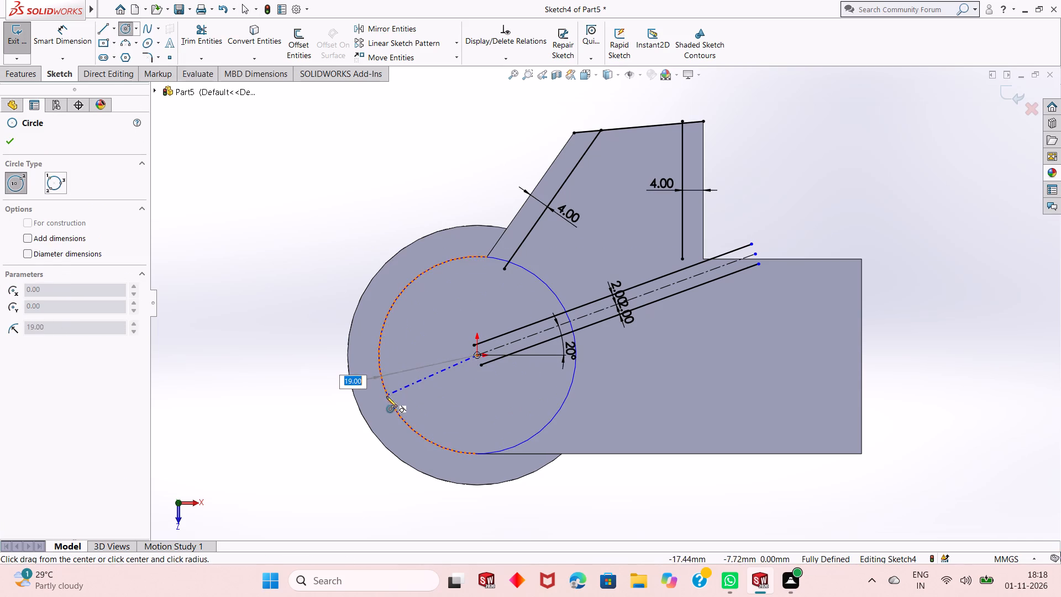
{"action": "left_click", "coordinate": [387, 395]}
{"action": "right_click", "coordinate": [214, 238]}
{"action": "left_click", "coordinate": [237, 253]}
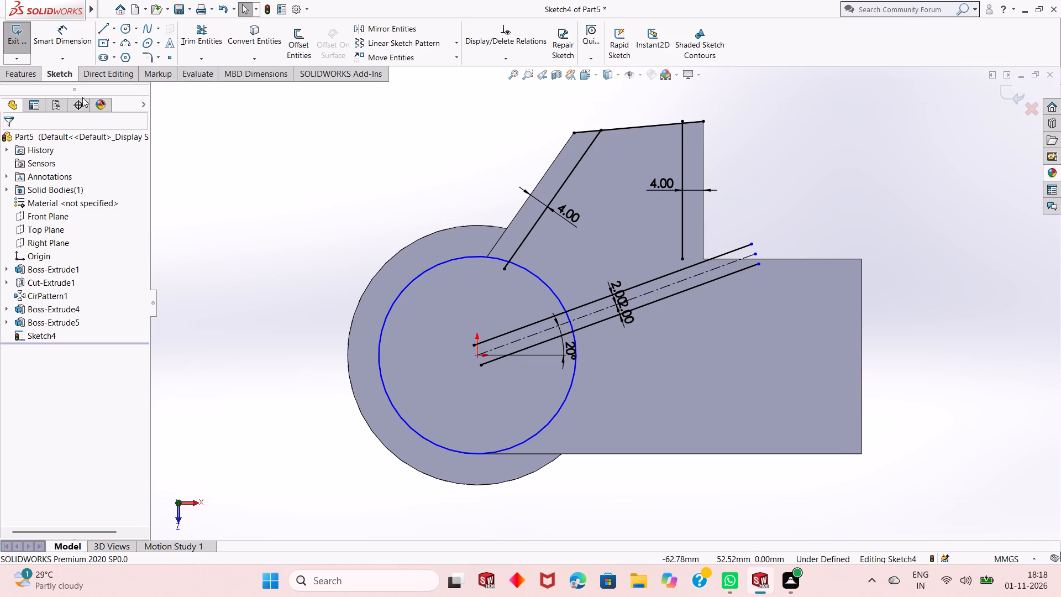
Dimension the origin-centred circle's diameter as 38 mm.
{"action": "left_click_drag", "start_coordinate": [91, 40], "coordinate": [85, 36]}
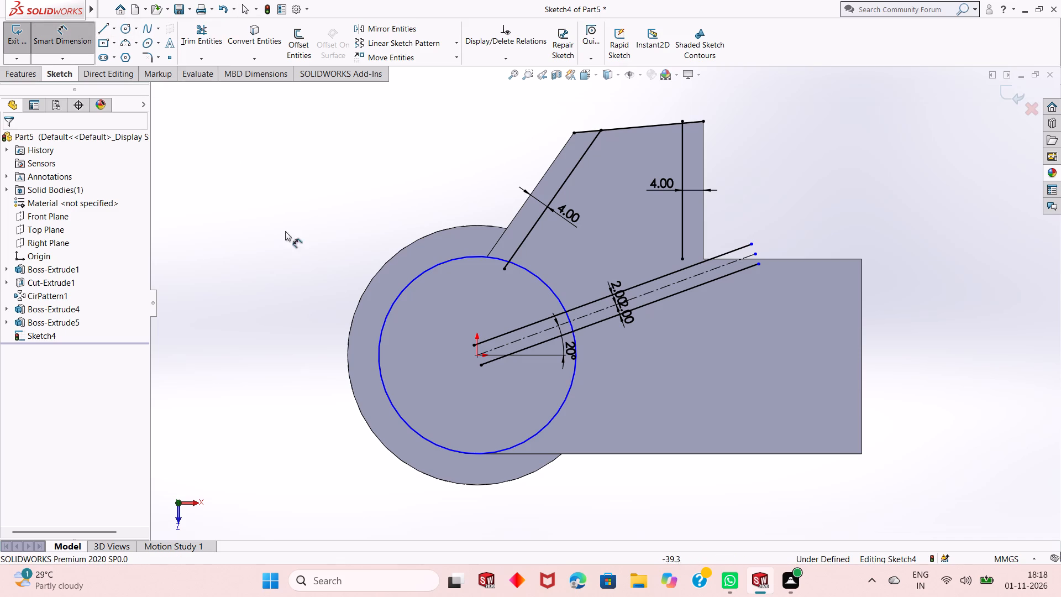
{"action": "left_click", "coordinate": [384, 369]}
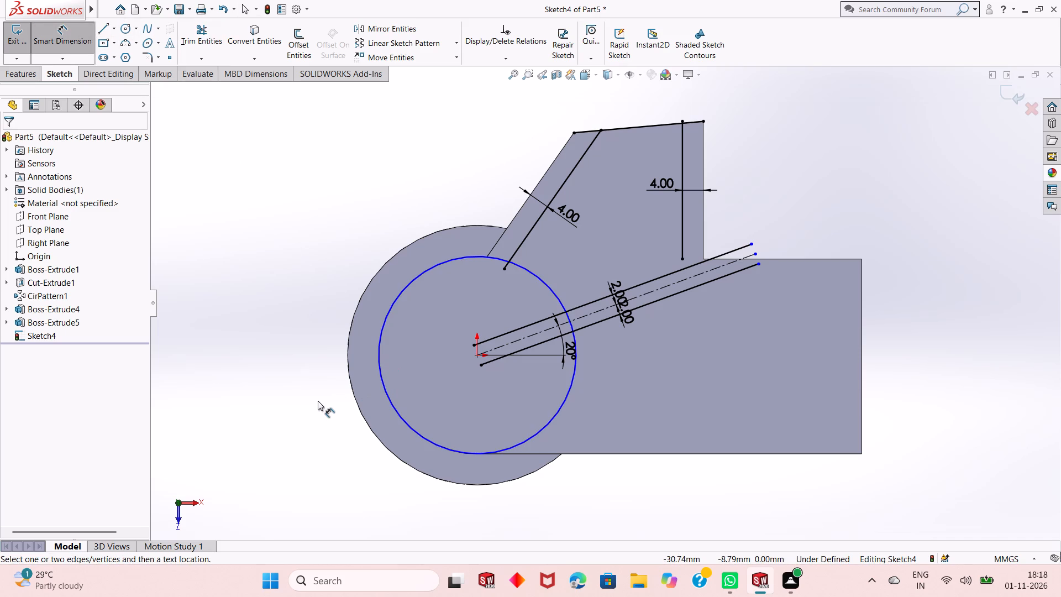
{"action": "left_click", "coordinate": [381, 378]}
{"action": "left_click", "coordinate": [347, 467]}
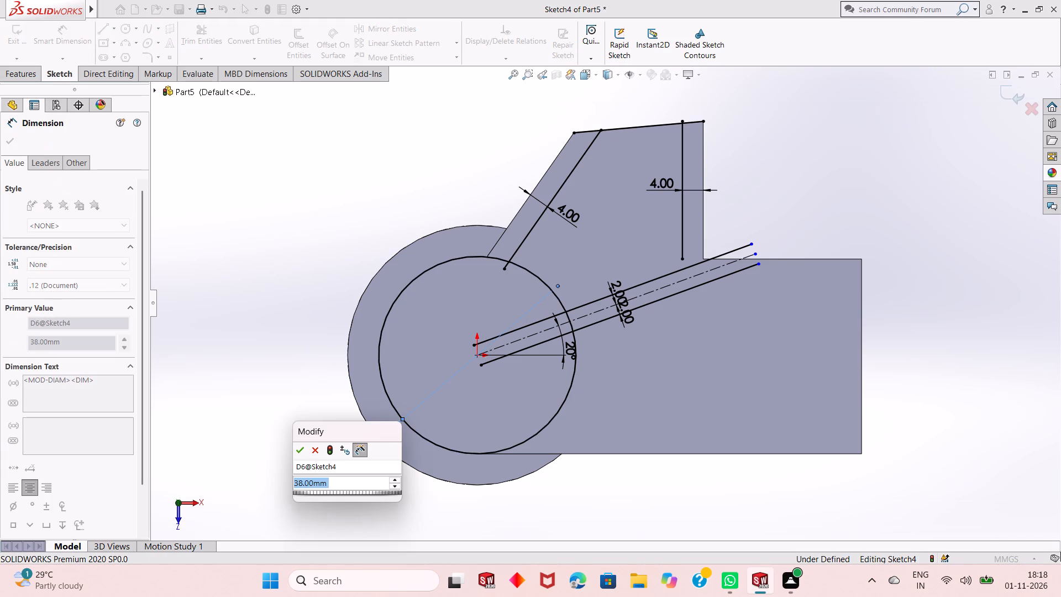
{"action": "key", "text": "Return"}
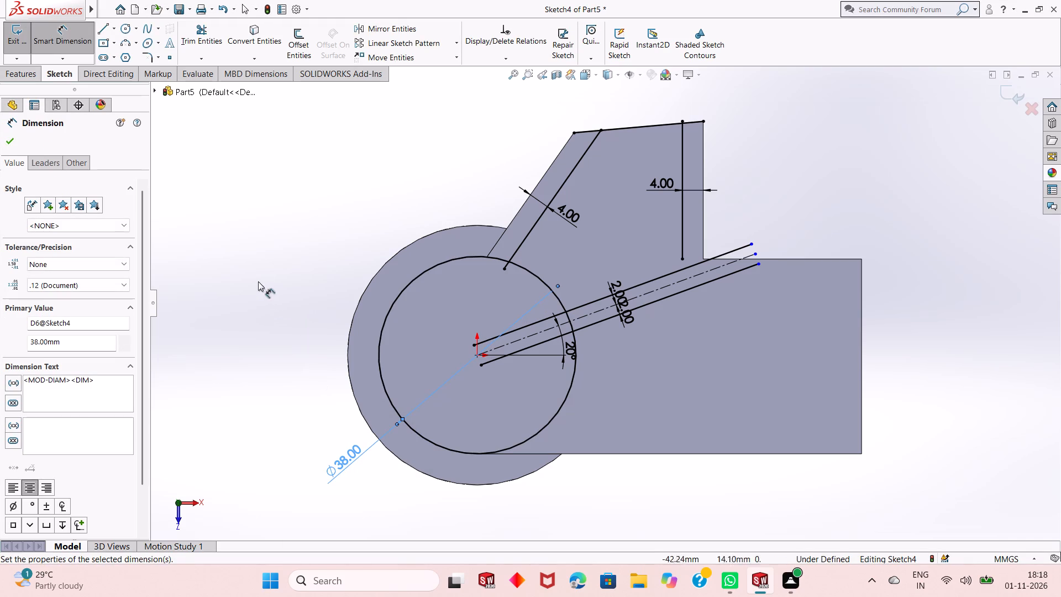
{"action": "right_click", "coordinate": [249, 266]}
{"action": "left_click", "coordinate": [293, 294]}
{"action": "right_click", "coordinate": [288, 276]}
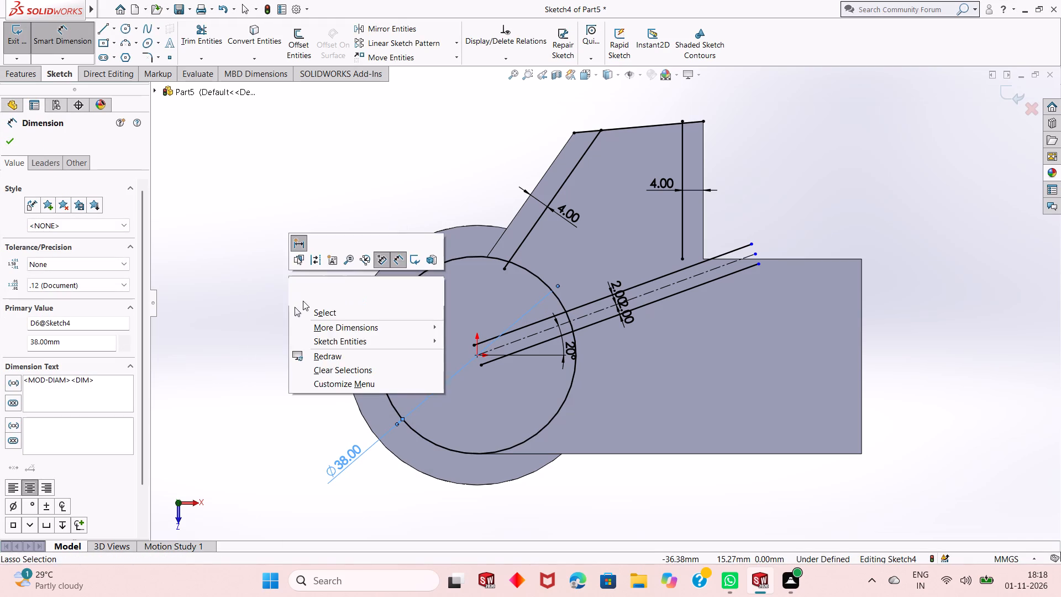
{"action": "left_click", "coordinate": [303, 301]}
{"action": "right_click", "coordinate": [285, 262]}
{"action": "left_click", "coordinate": [316, 298]}
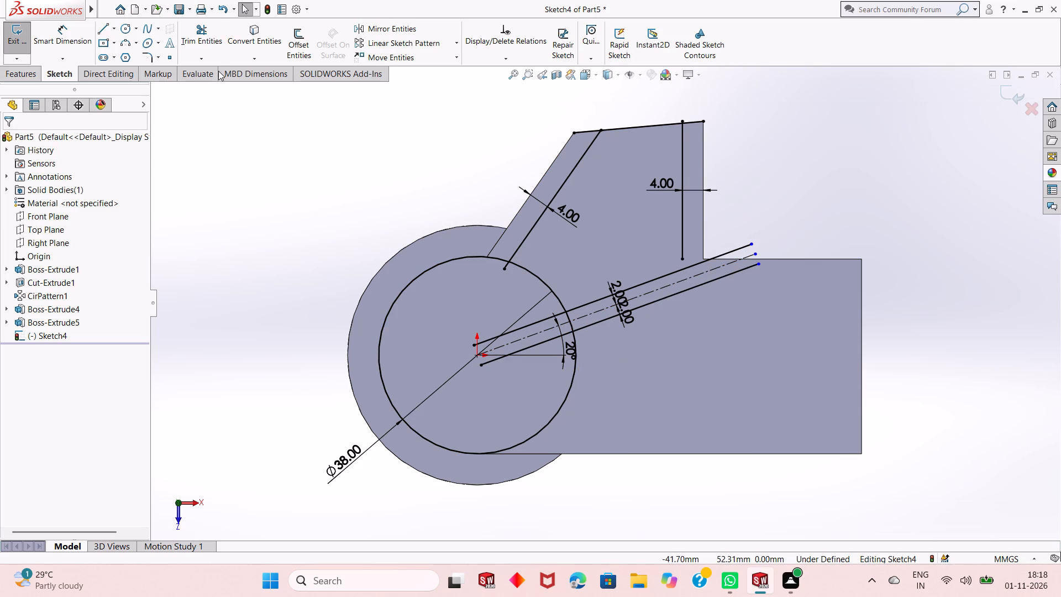
Offset the arm's long lower edge 4 mm inward, in a single direction.
{"action": "left_click", "coordinate": [287, 43]}
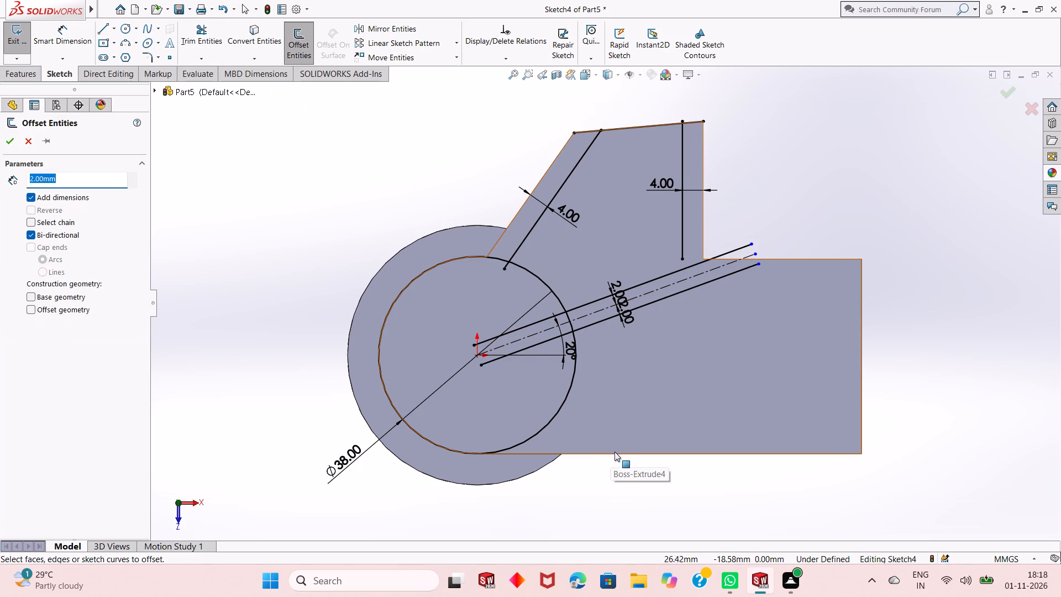
{"action": "left_click", "coordinate": [618, 453]}
{"action": "left_click", "coordinate": [40, 234]}
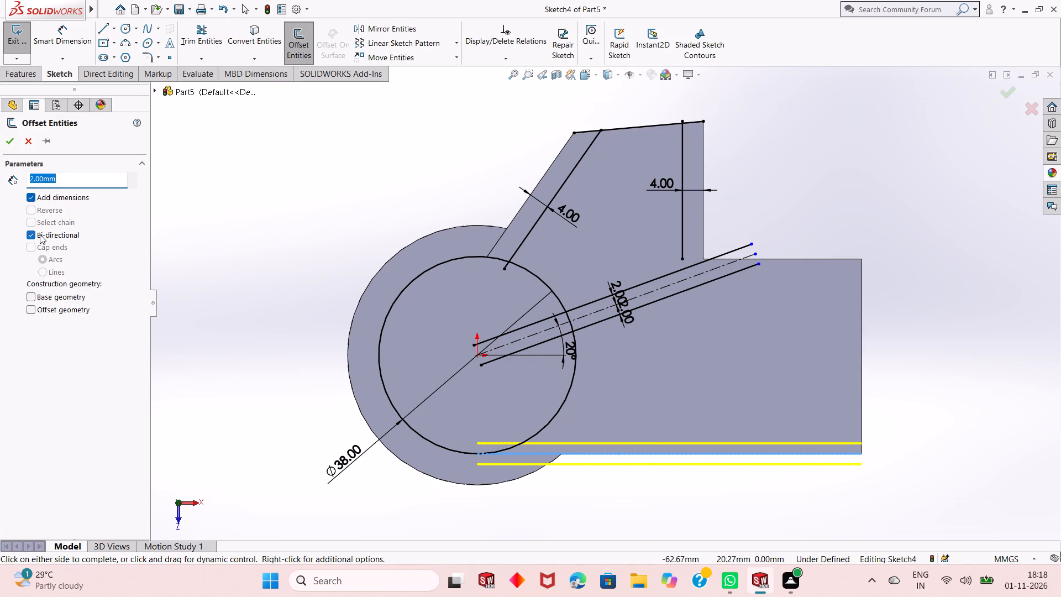
{"action": "left_click", "coordinate": [41, 208]}
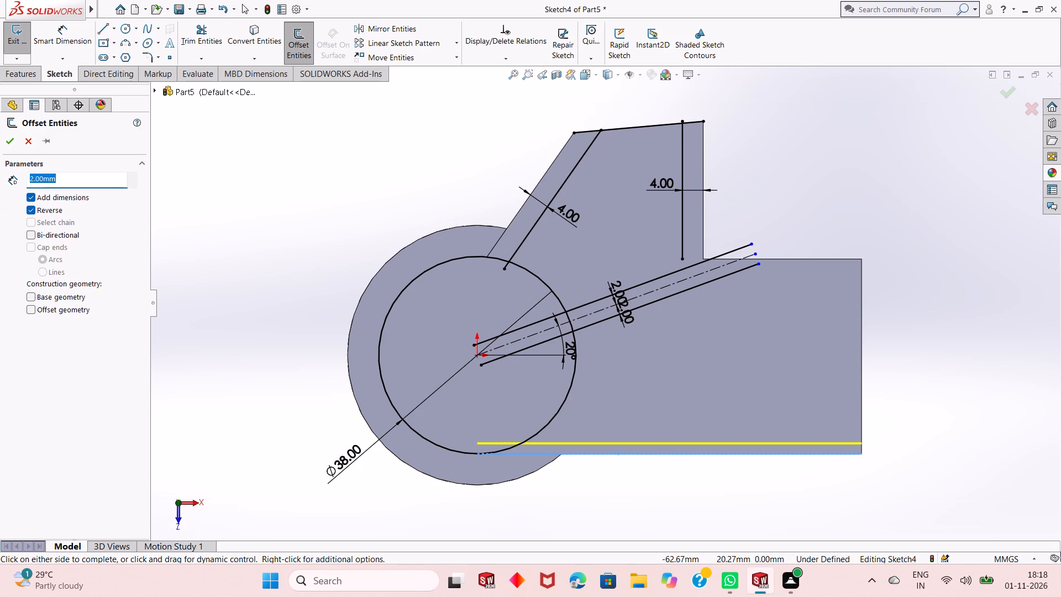
{"action": "key", "text": "4"}
{"action": "key", "text": "Return"}
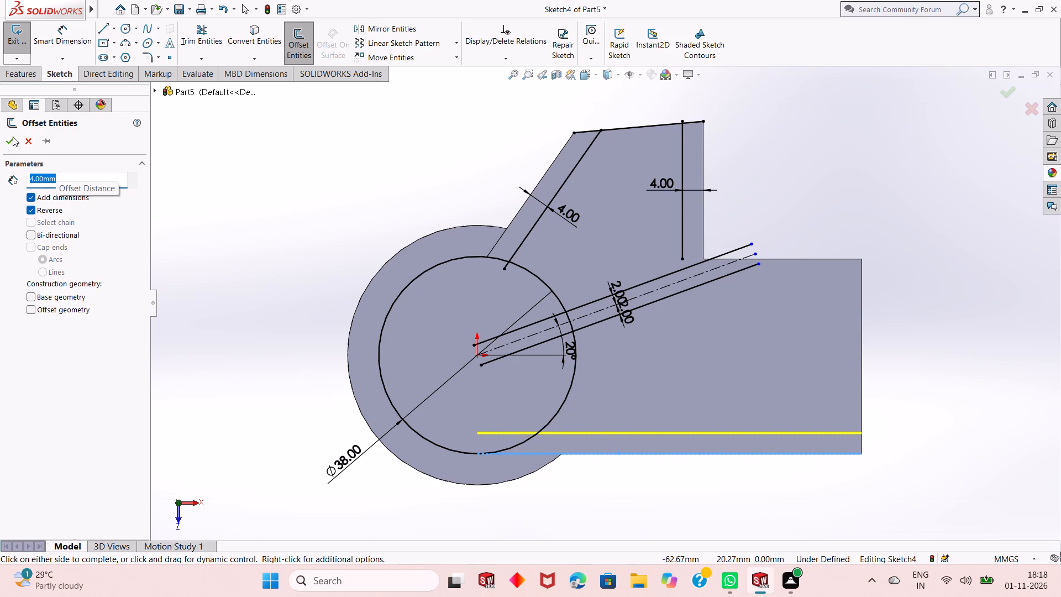
{"action": "left_click", "coordinate": [11, 135]}
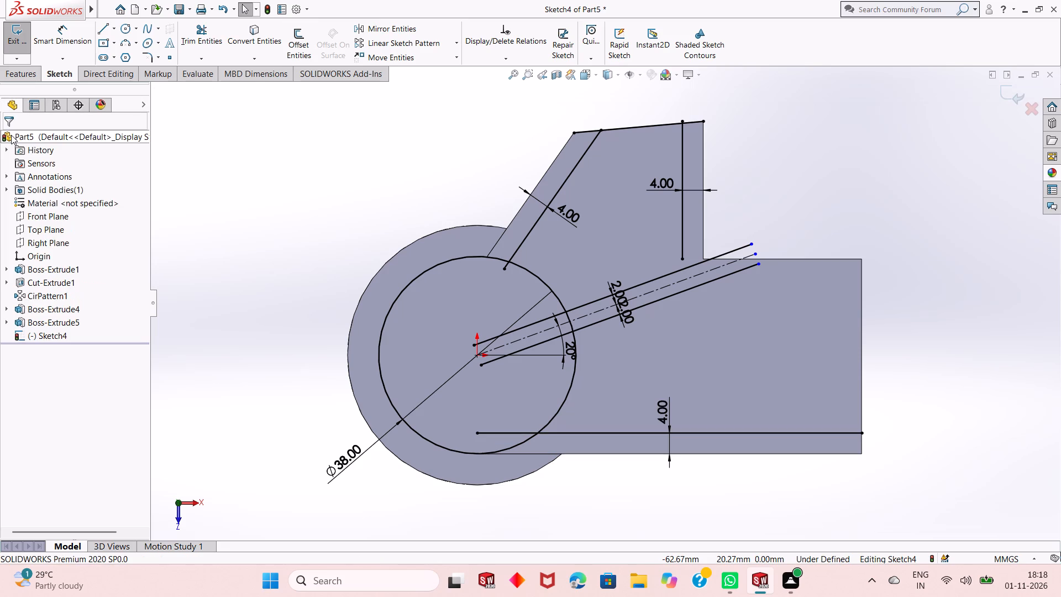
Offset the arm's vertical end edge 4 mm inward.
{"action": "left_click", "coordinate": [308, 47]}
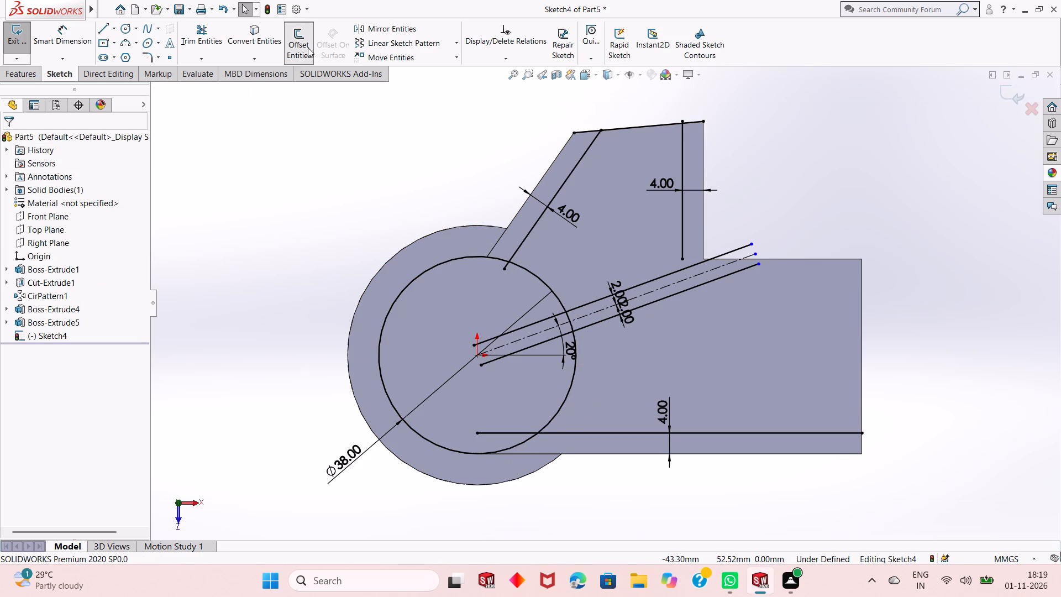
{"action": "left_click", "coordinate": [865, 324]}
{"action": "left_click", "coordinate": [863, 315]}
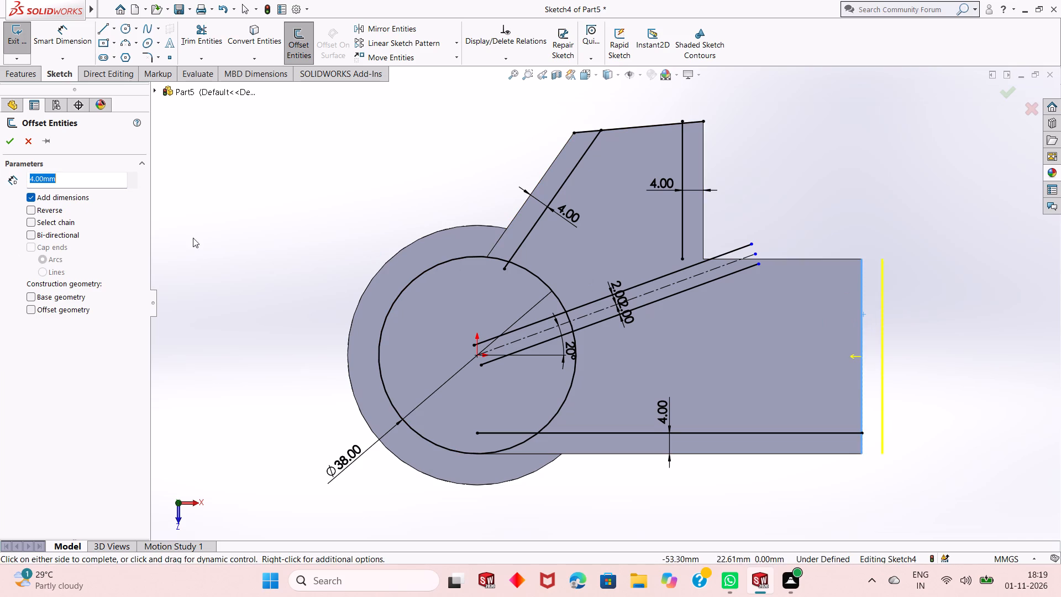
{"action": "left_click_drag", "start_coordinate": [62, 212], "coordinate": [54, 213]}
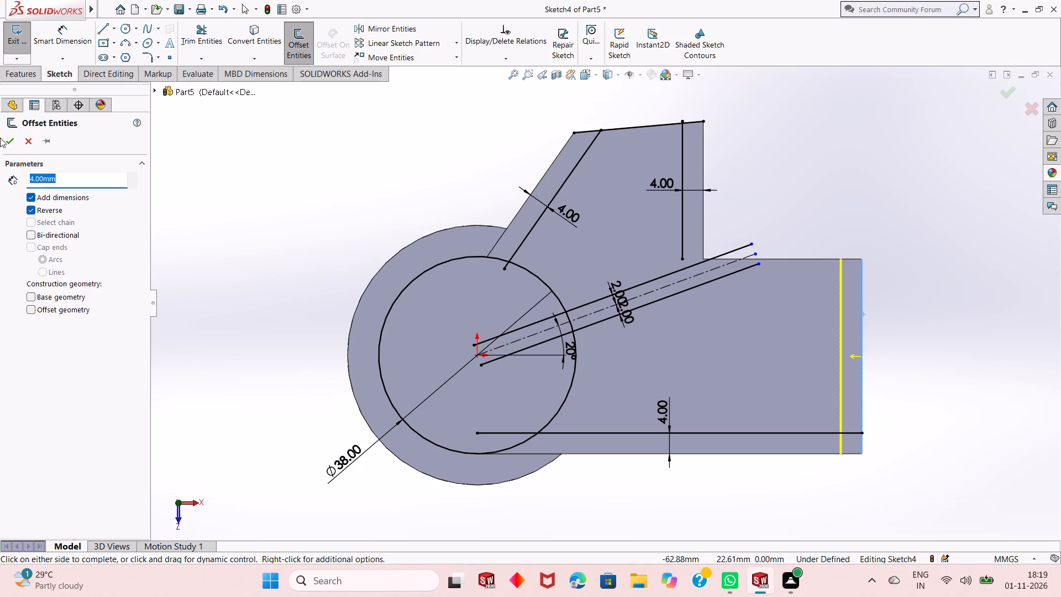
{"action": "left_click", "coordinate": [9, 139]}
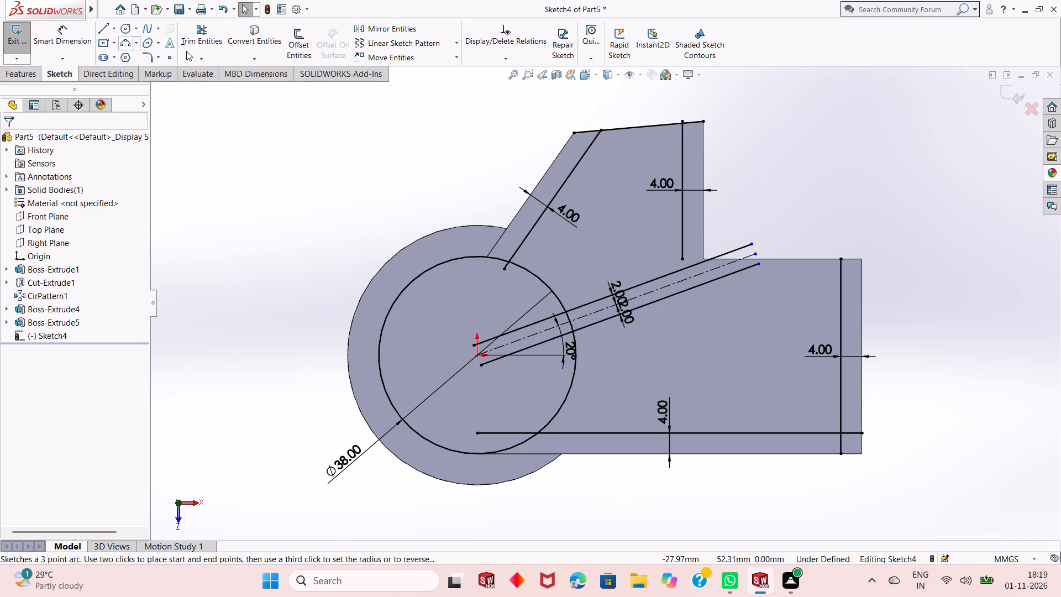
Offset the arm's short upper horizontal edge 4 mm inward.
{"action": "left_click", "coordinate": [297, 40]}
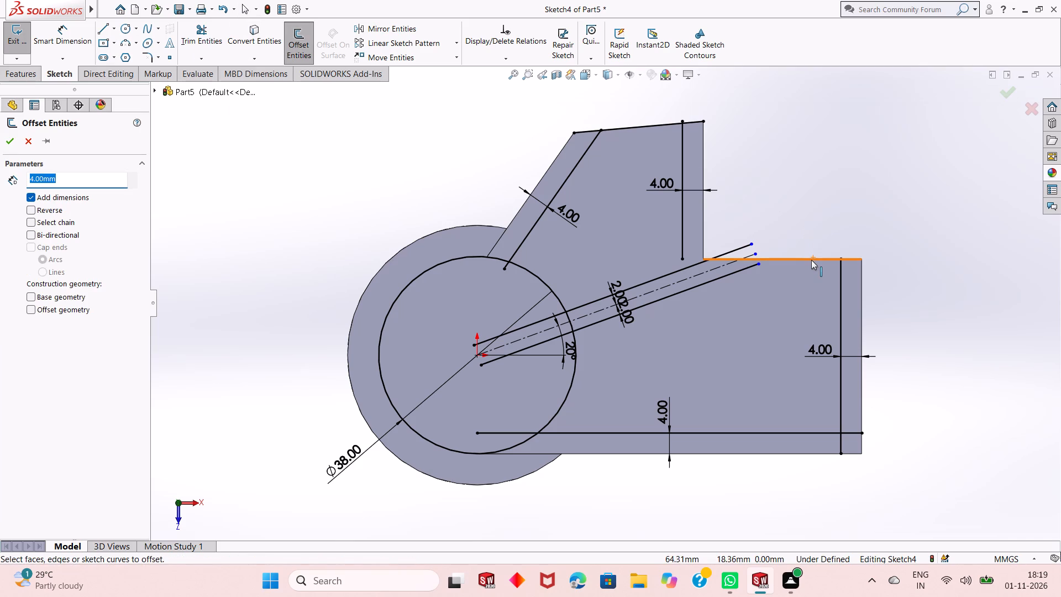
{"action": "left_click", "coordinate": [811, 261]}
{"action": "left_click", "coordinate": [45, 208]}
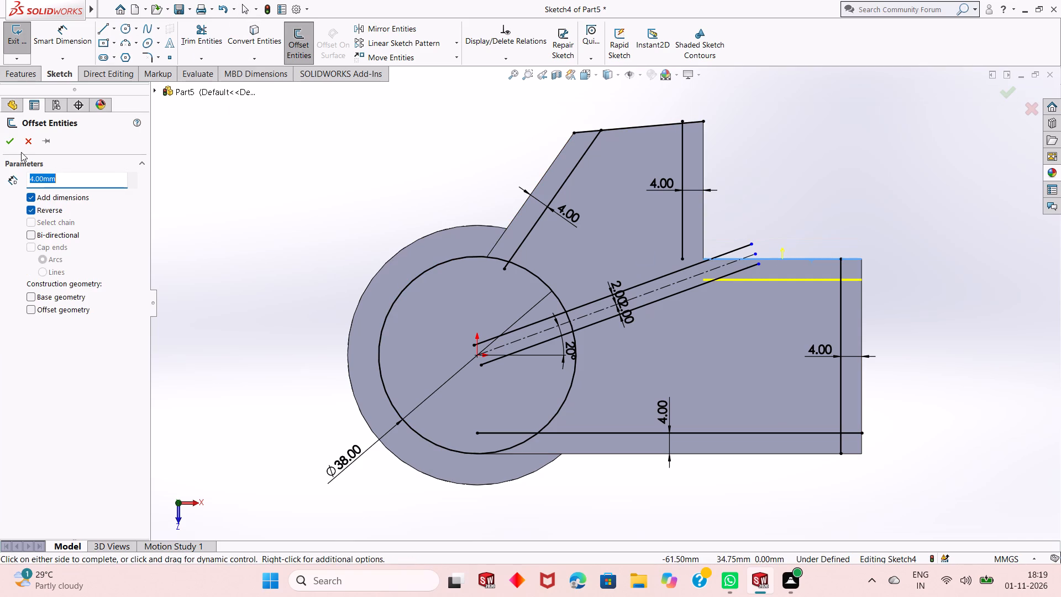
{"action": "left_click", "coordinate": [12, 142]}
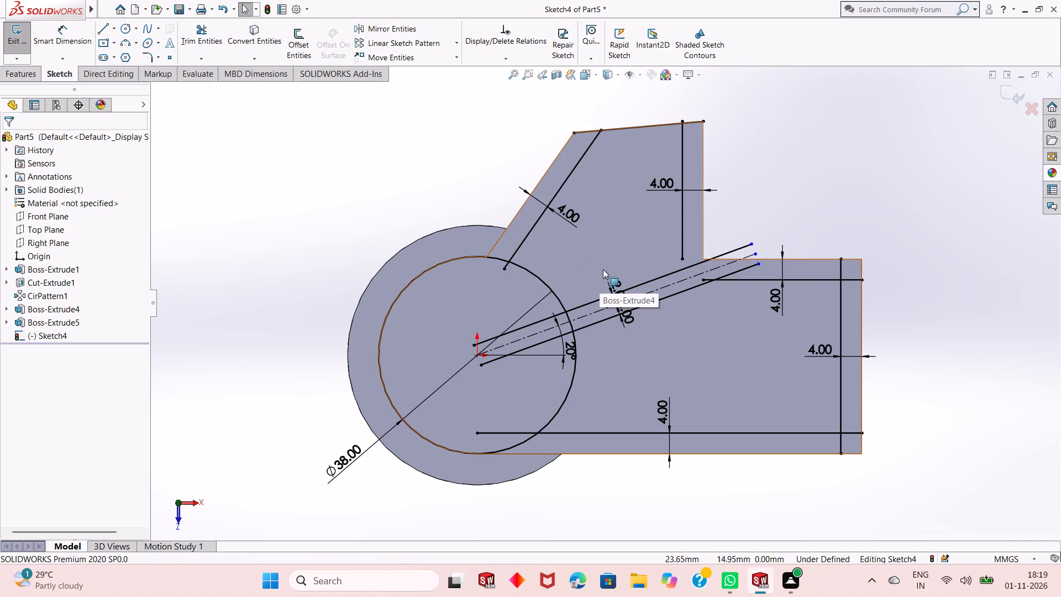
Trim the overhanging ends of the offset lines at the arm's two outer corners.
{"action": "left_click", "coordinate": [206, 48]}
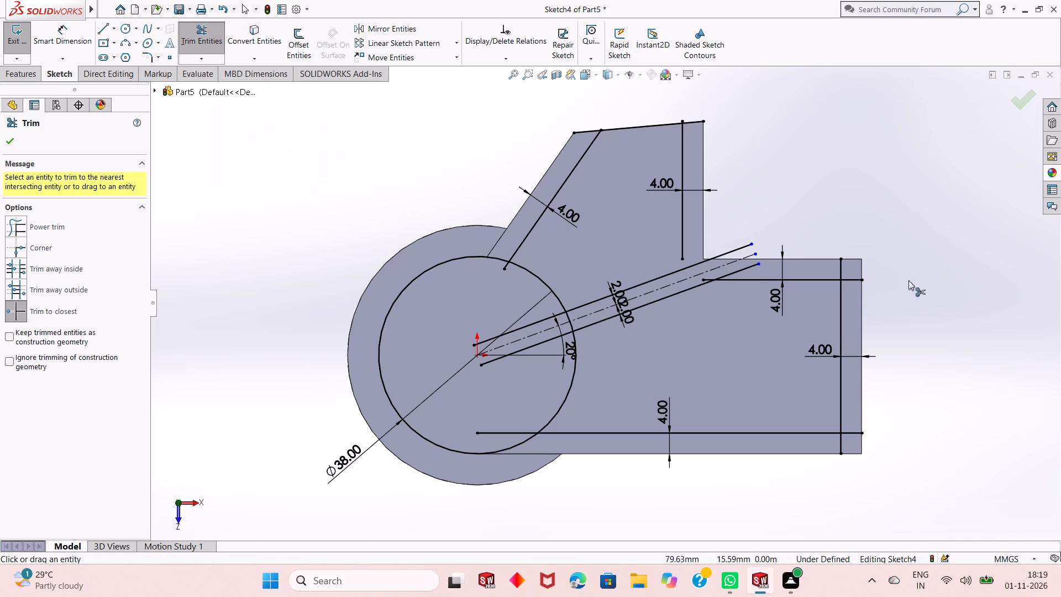
{"action": "left_click", "coordinate": [843, 270]}
{"action": "left_click", "coordinate": [845, 277]}
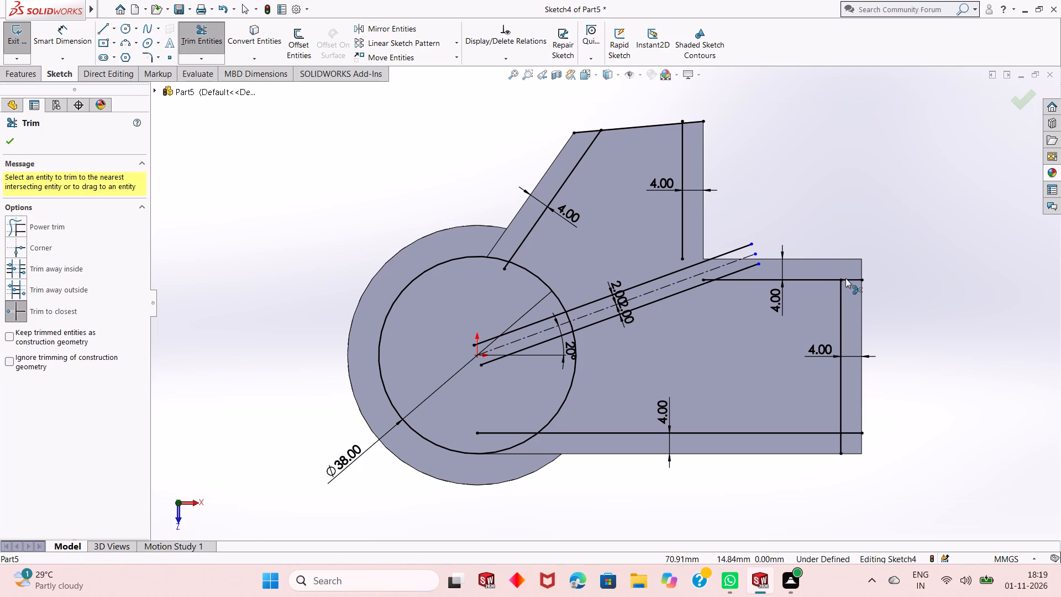
{"action": "left_click", "coordinate": [850, 430]}
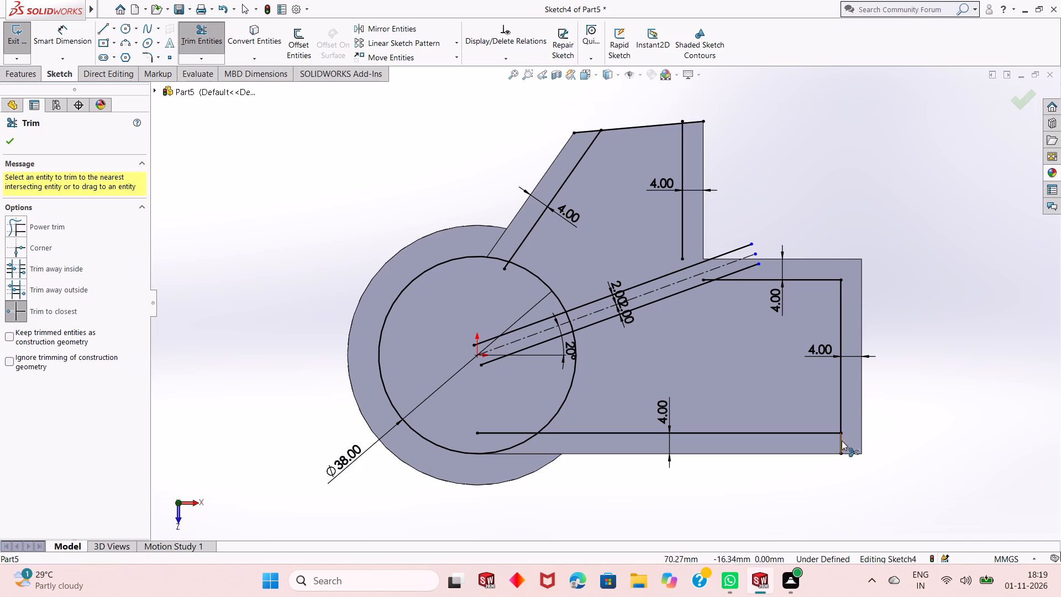
{"action": "left_click", "coordinate": [840, 442]}
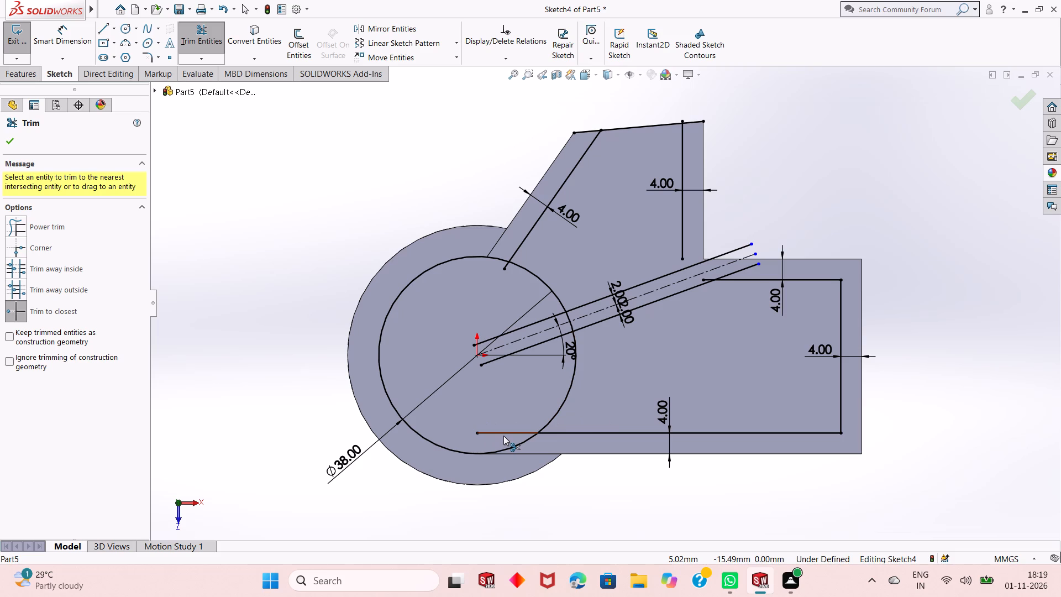
Trim the lower offset line's end inside the circle and both overhanging ends of the slanted top line.
{"action": "left_click", "coordinate": [503, 436]}
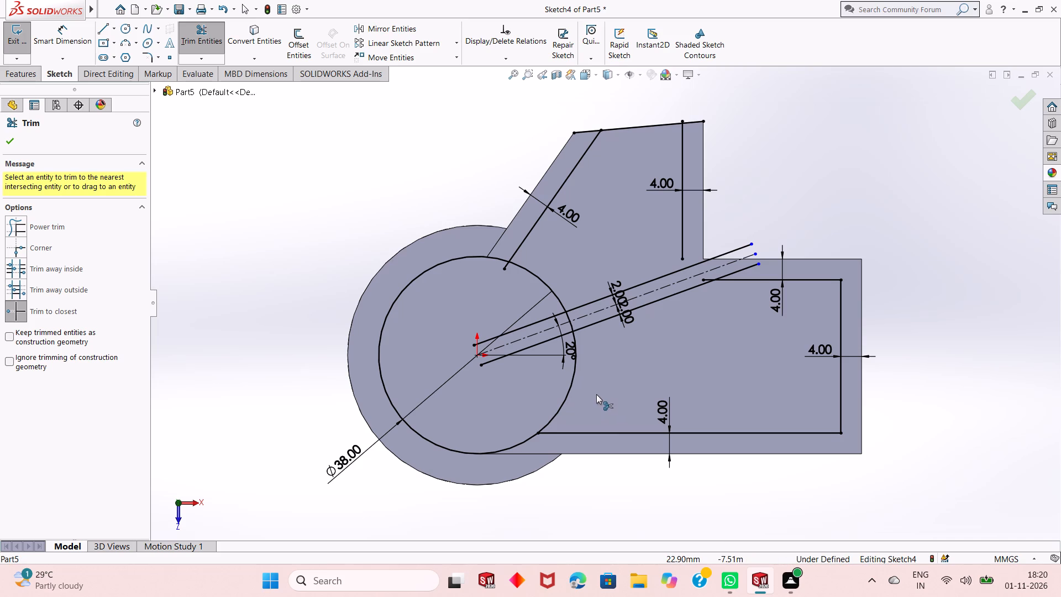
{"action": "right_click", "coordinate": [809, 190]}
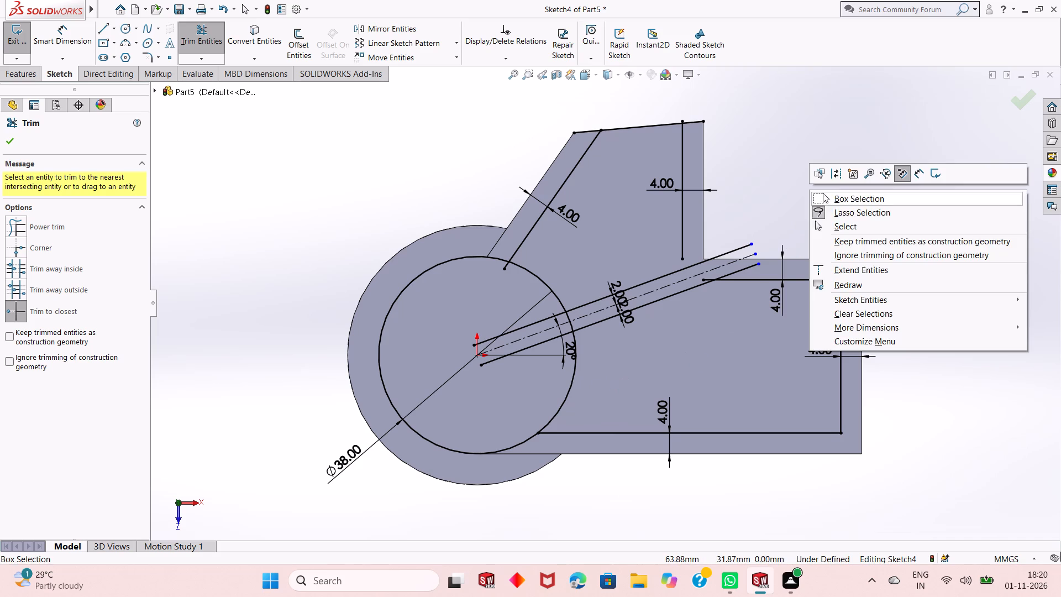
{"action": "left_click", "coordinate": [842, 225]}
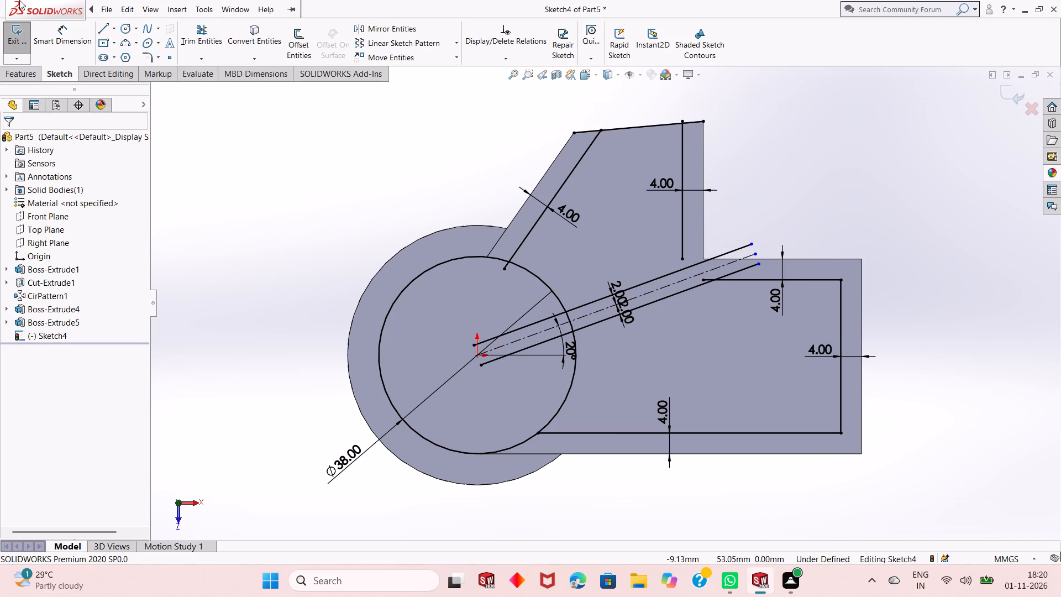
{"action": "left_click", "coordinate": [182, 28]}
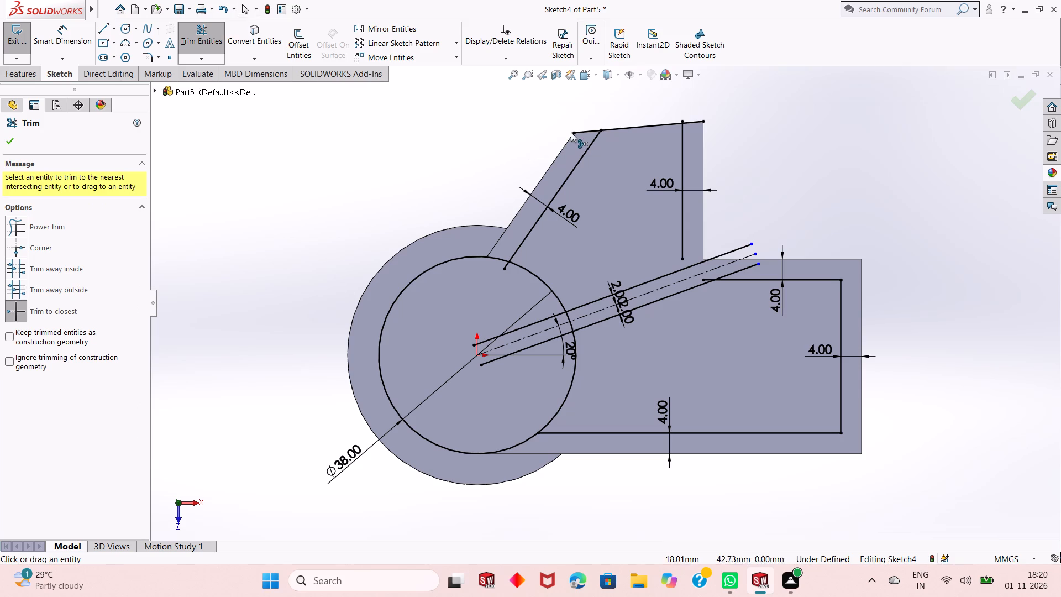
{"action": "left_click", "coordinate": [571, 132]}
{"action": "left_click", "coordinate": [699, 121]}
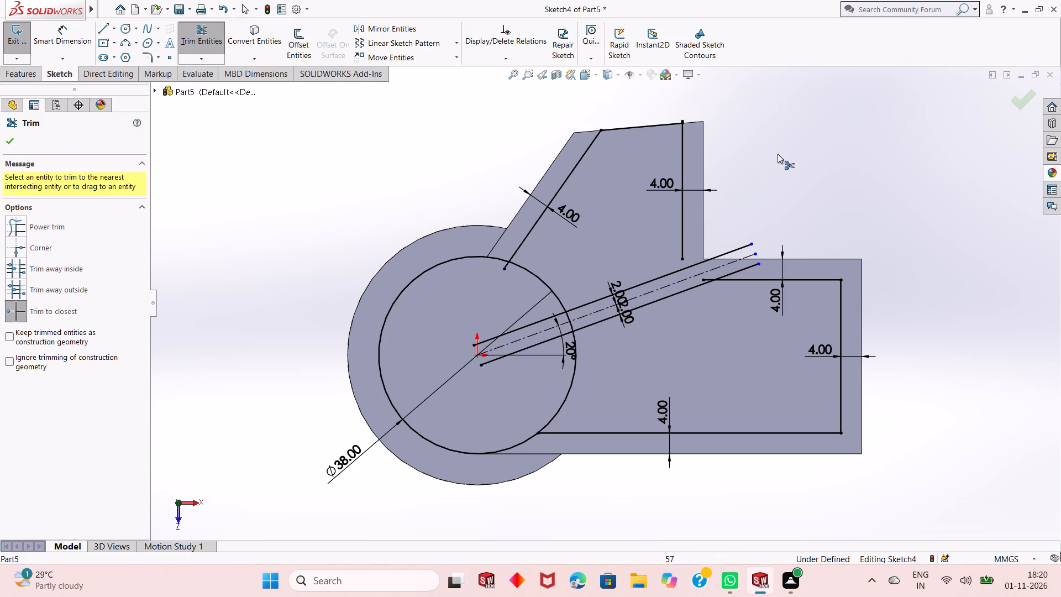
Extend the vertical offset line of the upper profile down to the rib's upper line.
{"action": "left_click", "coordinate": [213, 57]}
{"action": "left_click", "coordinate": [218, 82]}
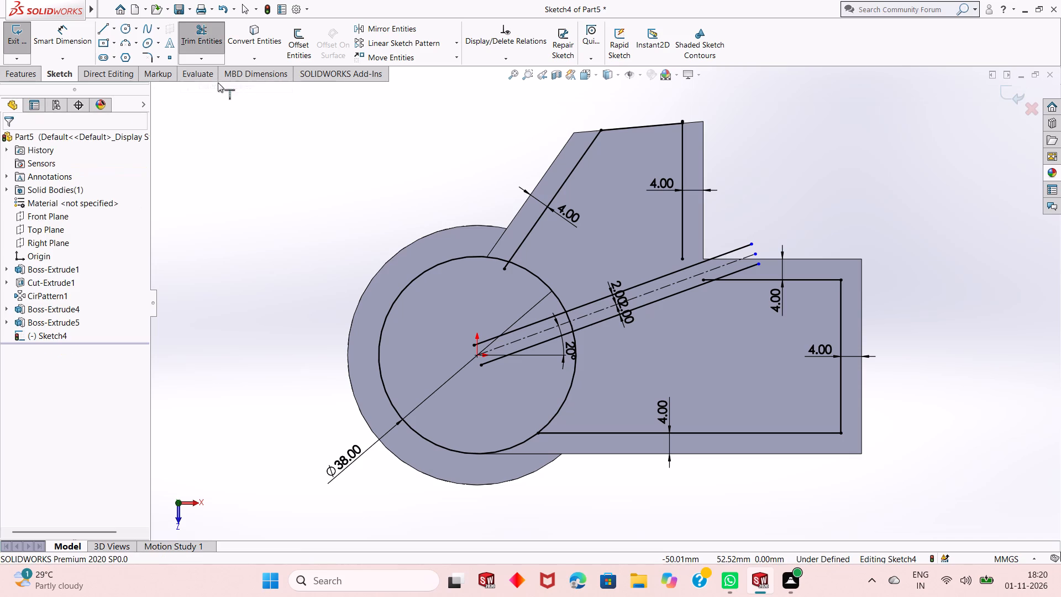
{"action": "left_click", "coordinate": [685, 242]}
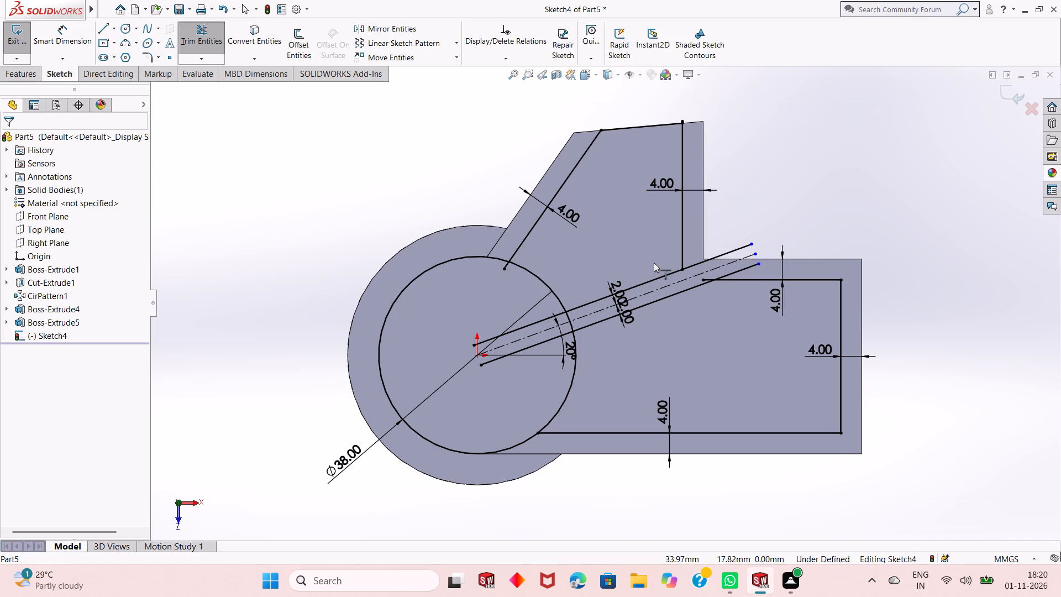
{"action": "right_click", "coordinate": [369, 157]}
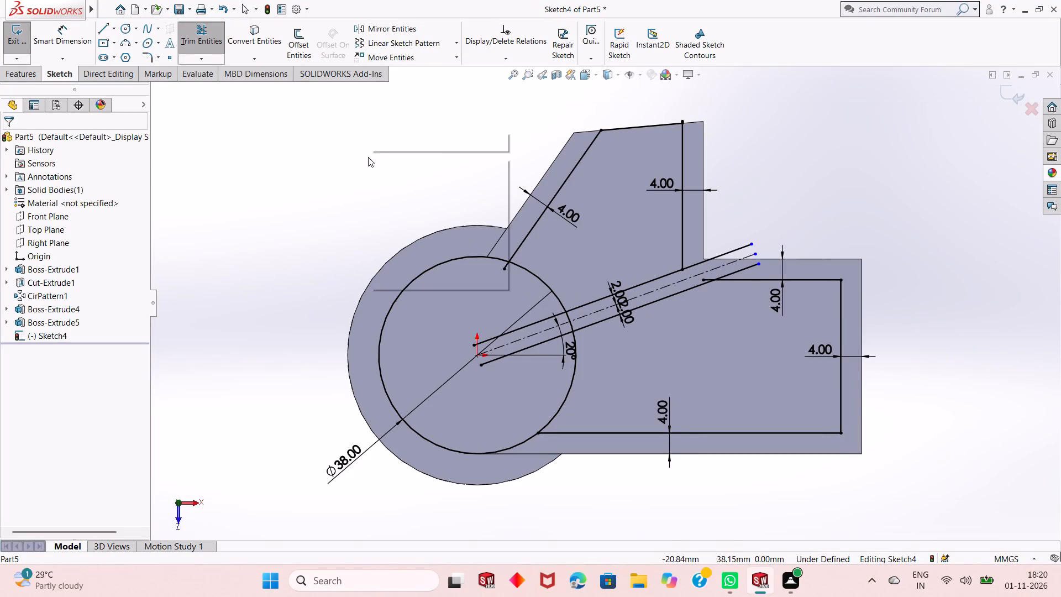
{"action": "left_click", "coordinate": [385, 196]}
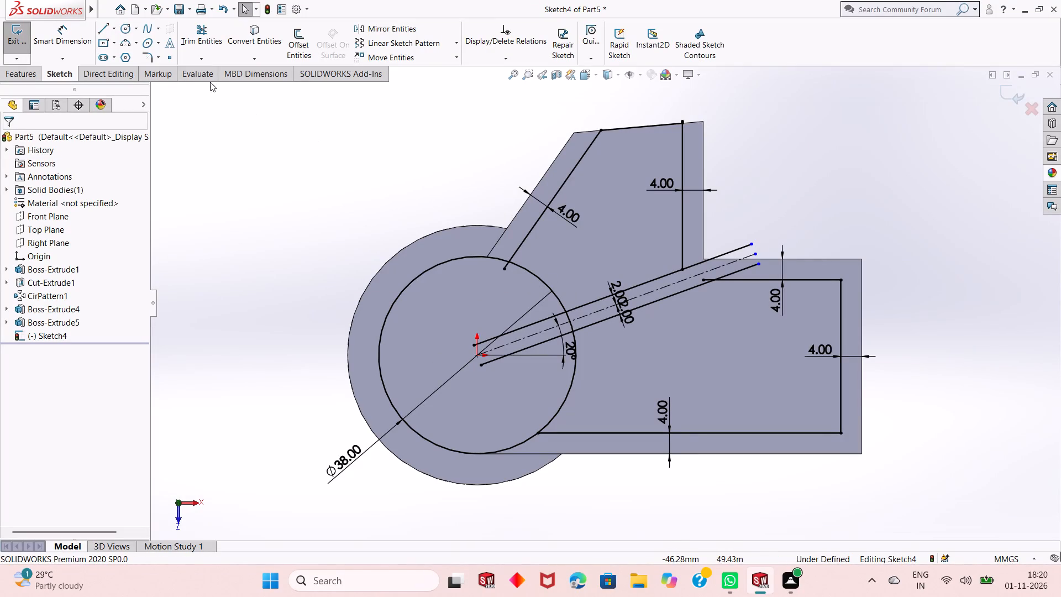
Draw a 3-point arc of 4 mm radius from the slanted offset line to the 38 mm circle.
{"action": "left_click", "coordinate": [128, 42]}
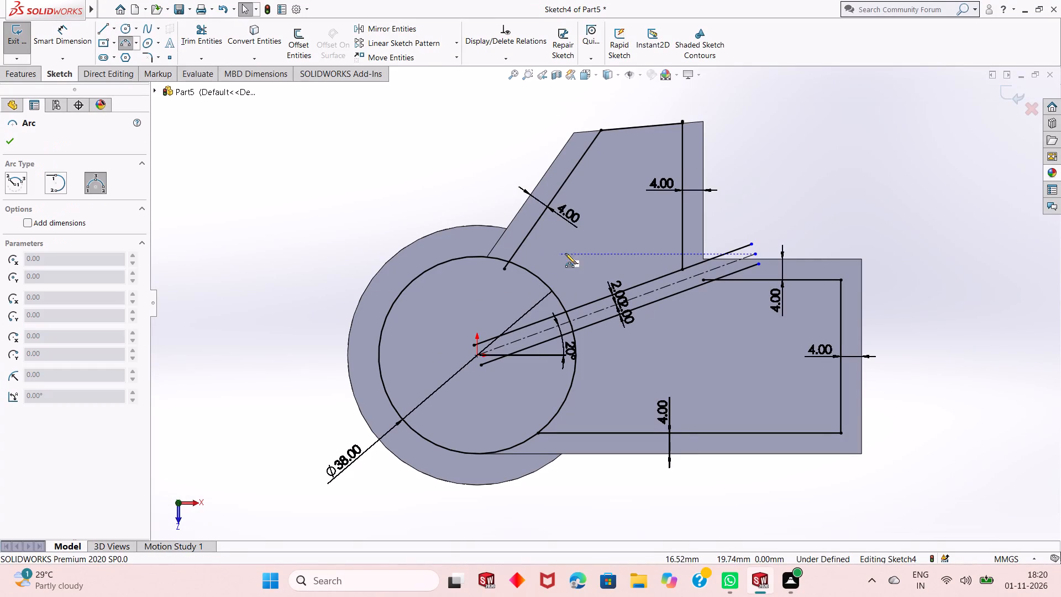
{"action": "scroll", "coordinate": [549, 253], "scroll_direction": "down", "scroll_amount": 2}
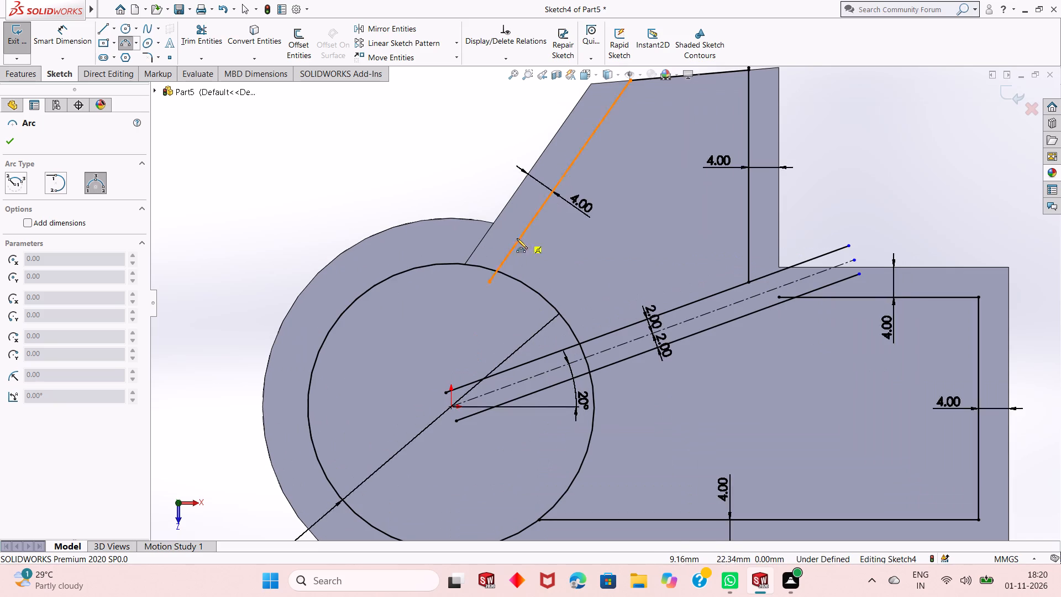
{"action": "left_click", "coordinate": [513, 239]}
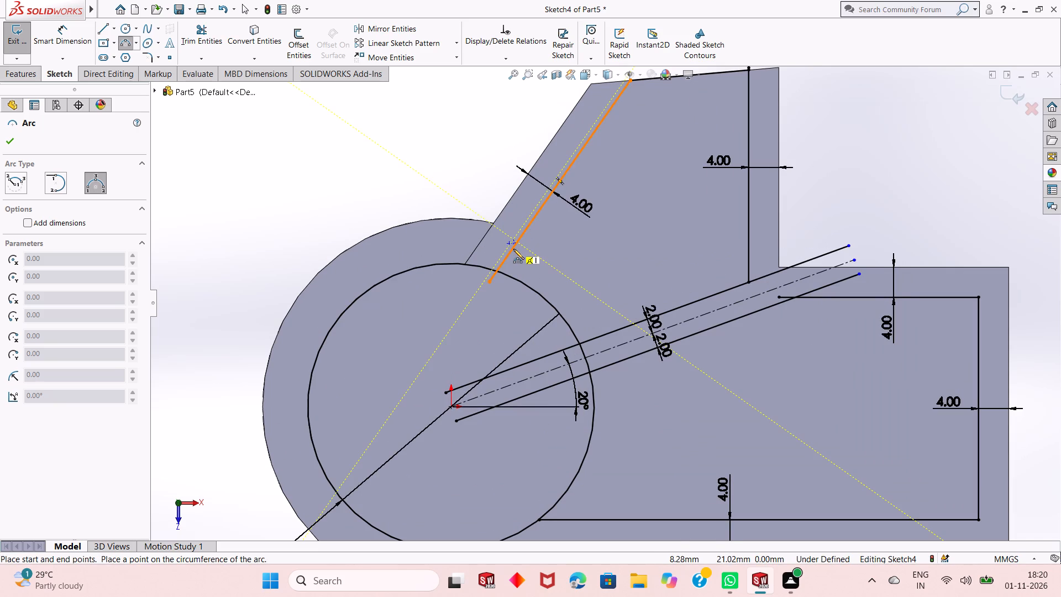
{"action": "key", "text": "Escape"}
{"action": "left_click", "coordinate": [122, 37]}
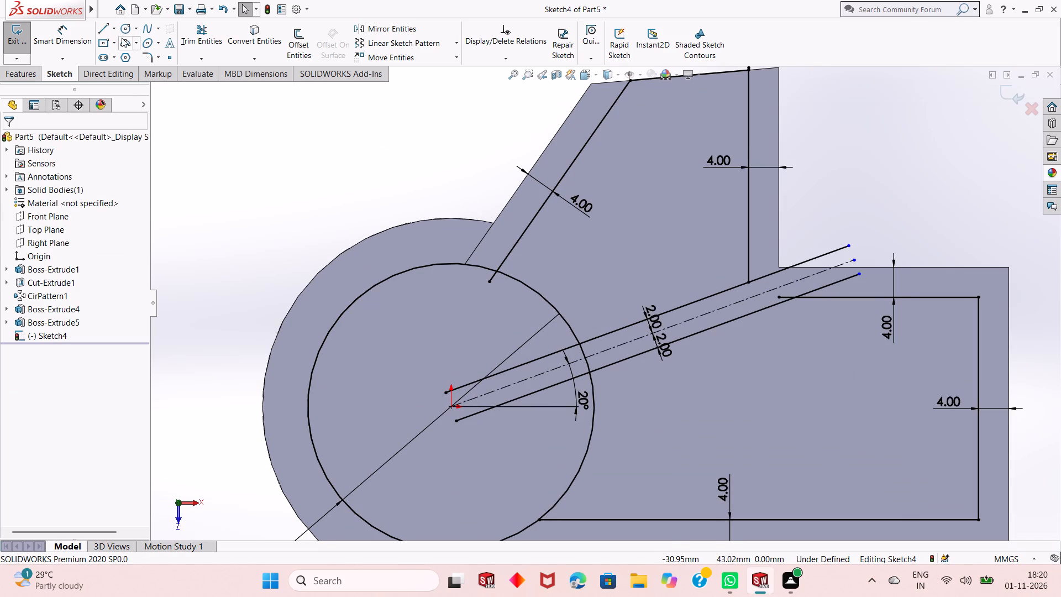
{"action": "left_click", "coordinate": [513, 243]}
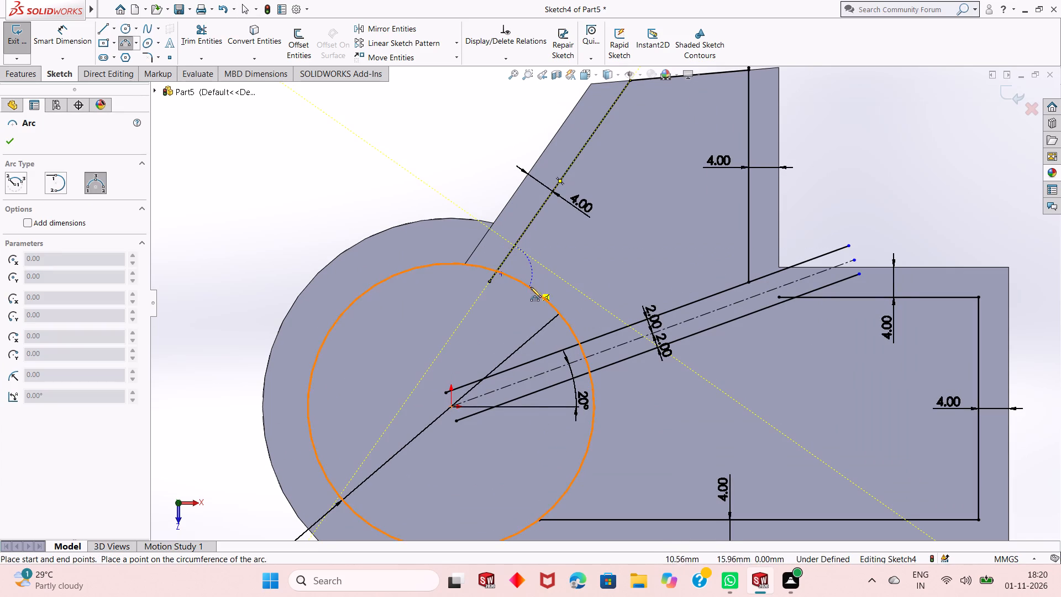
{"action": "left_click", "coordinate": [537, 292]}
{"action": "key", "text": "4"}
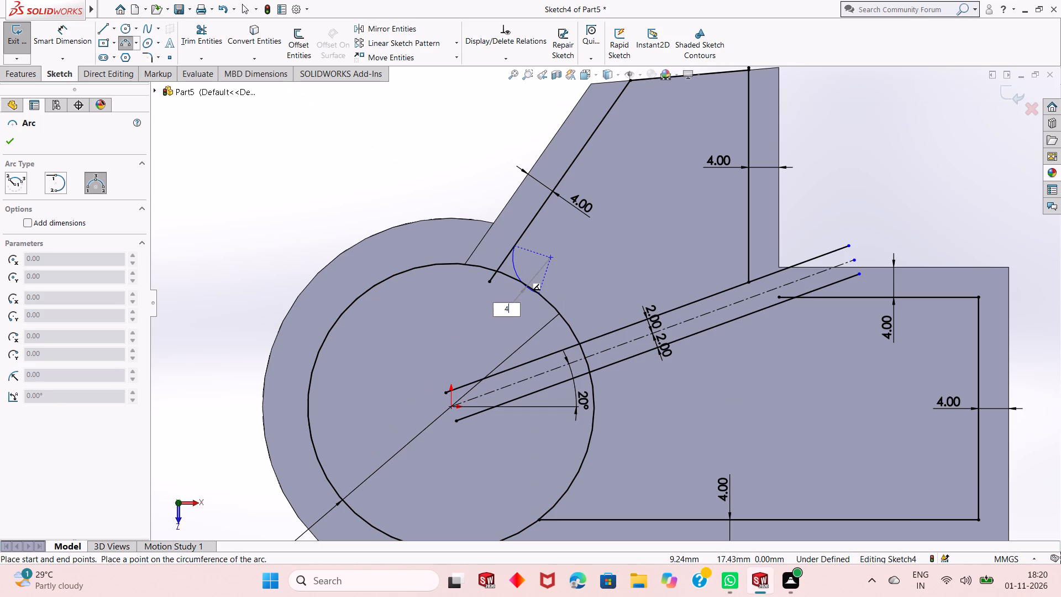
{"action": "key", "text": "Return"}
{"action": "key", "text": "Escape"}
{"action": "key", "text": "Escape"}
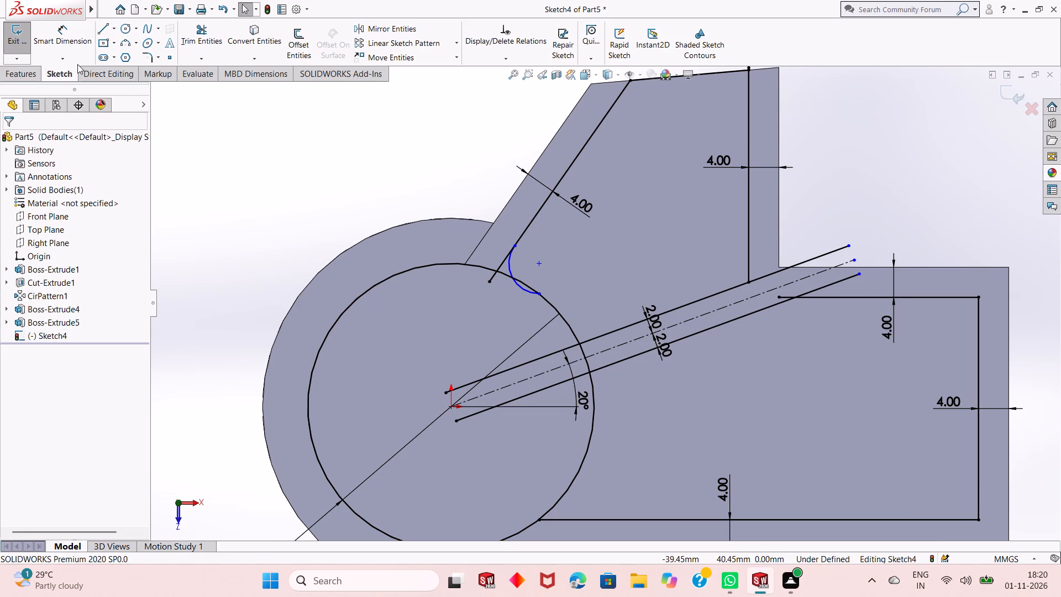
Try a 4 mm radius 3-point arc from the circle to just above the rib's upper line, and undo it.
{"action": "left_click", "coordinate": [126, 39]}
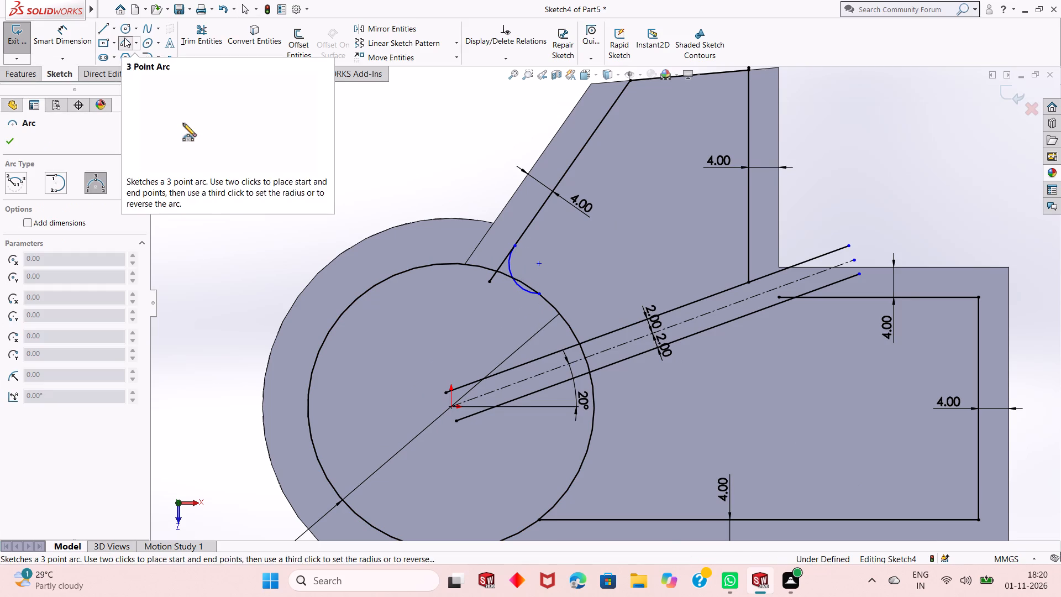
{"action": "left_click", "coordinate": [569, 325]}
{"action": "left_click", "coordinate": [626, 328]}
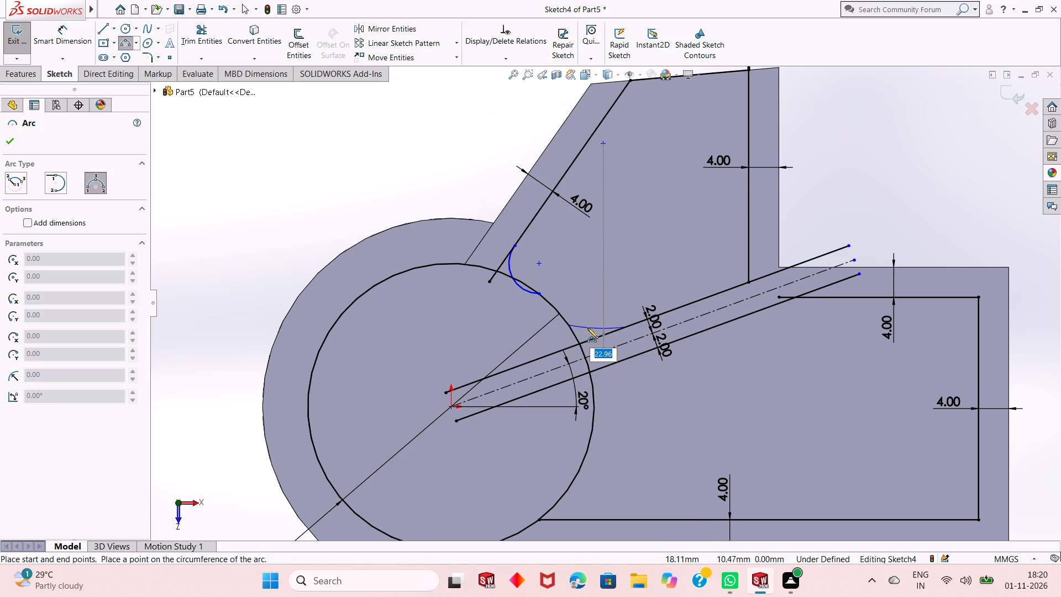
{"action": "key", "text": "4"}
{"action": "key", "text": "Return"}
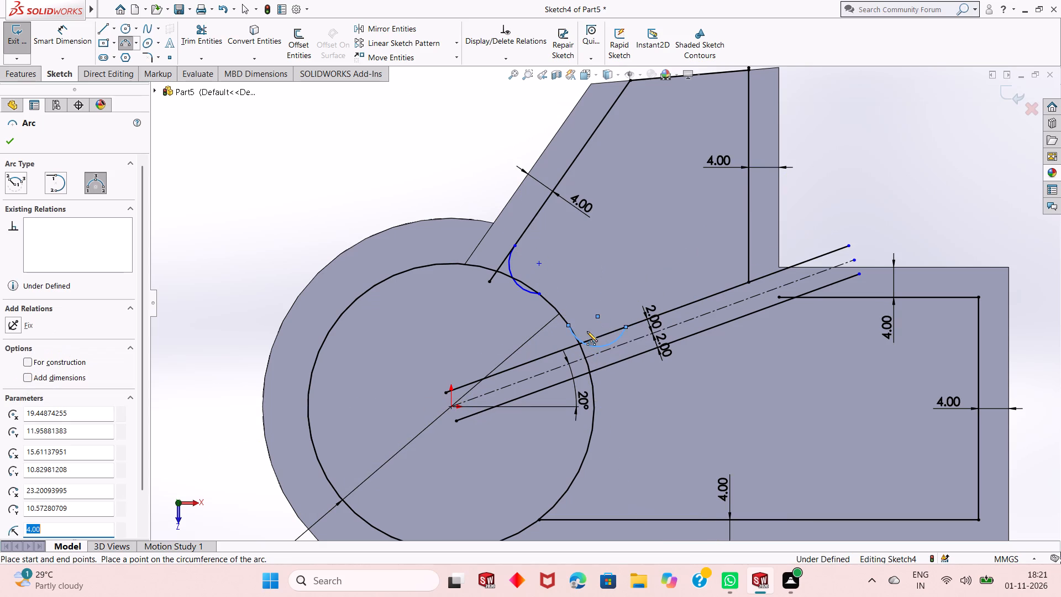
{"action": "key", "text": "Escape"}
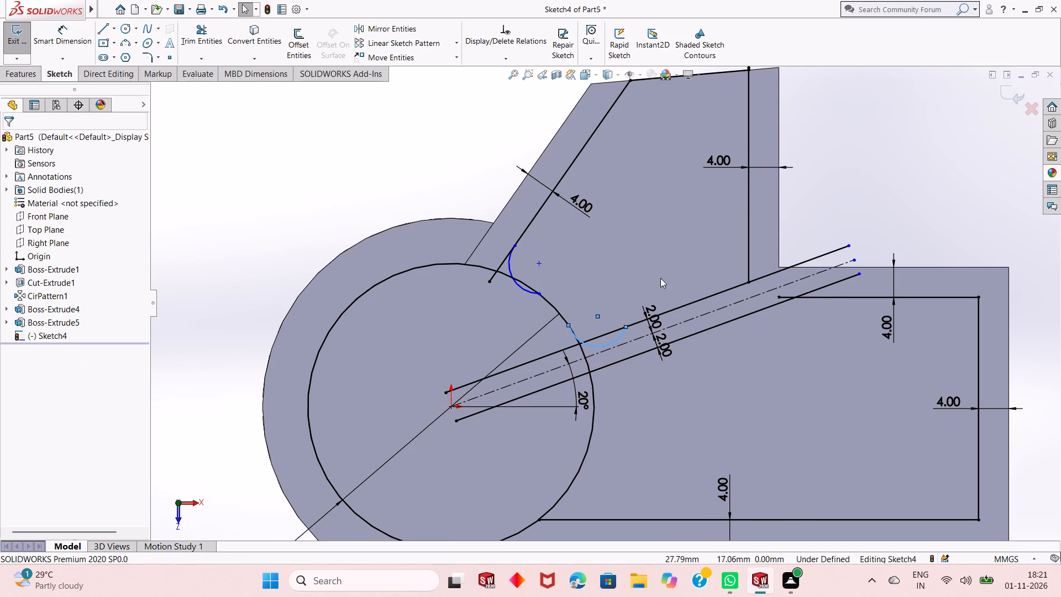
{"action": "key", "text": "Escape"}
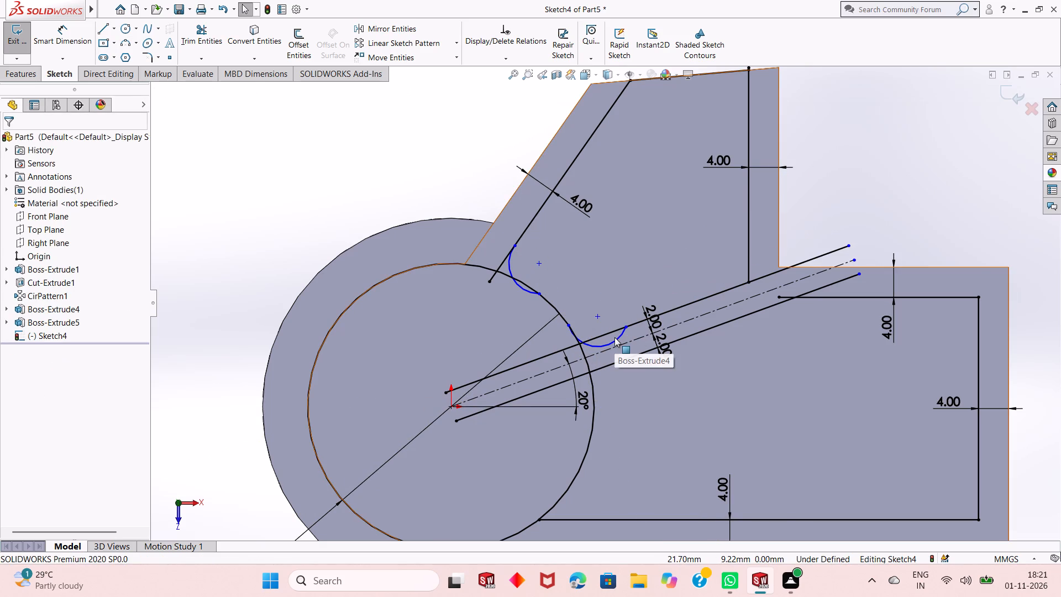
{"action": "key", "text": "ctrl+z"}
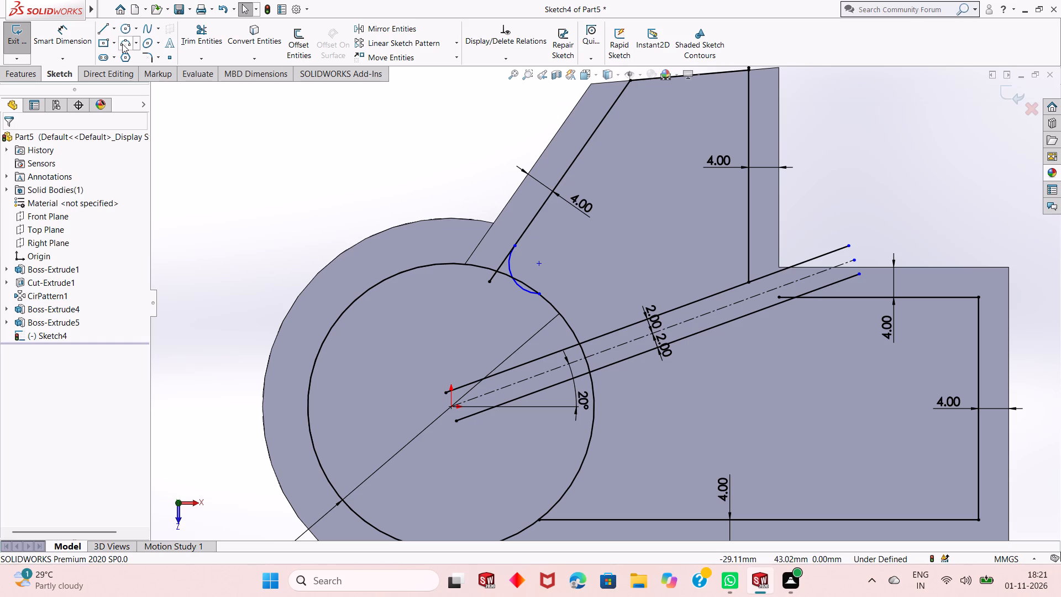
Draw a 3-point arc of 4 mm radius between the 38 mm circle and the rib's upper line.
{"action": "left_click", "coordinate": [122, 44]}
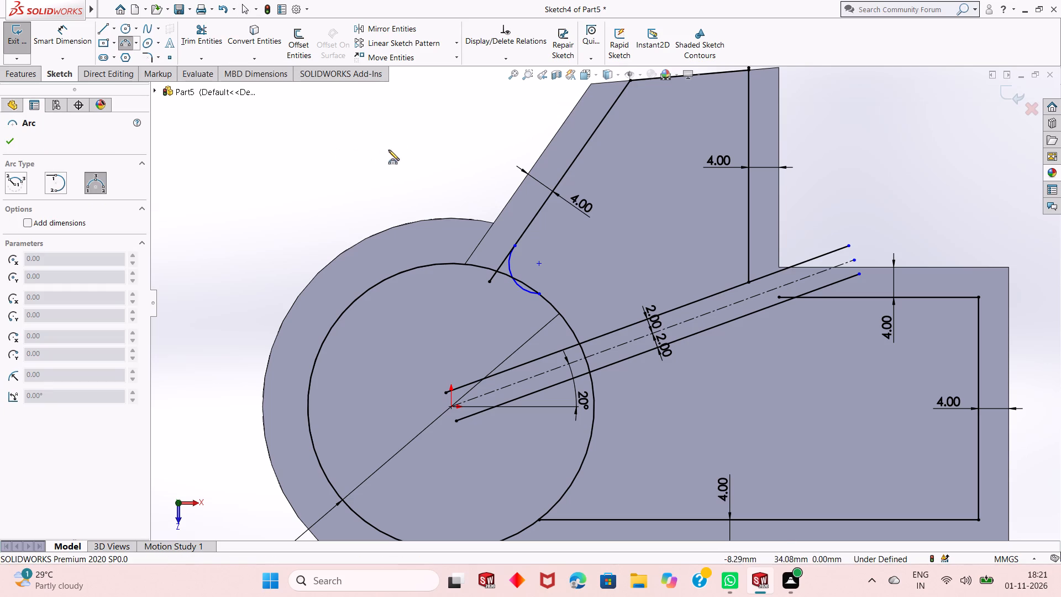
{"action": "left_click", "coordinate": [565, 320]}
{"action": "left_click", "coordinate": [615, 329]}
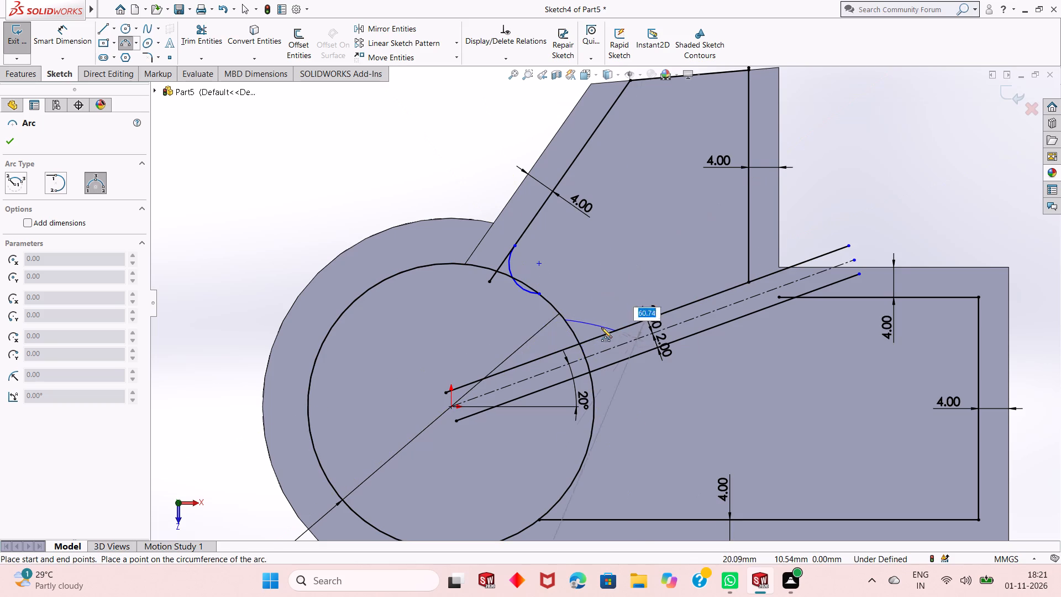
{"action": "key", "text": "4"}
{"action": "key", "text": "Return"}
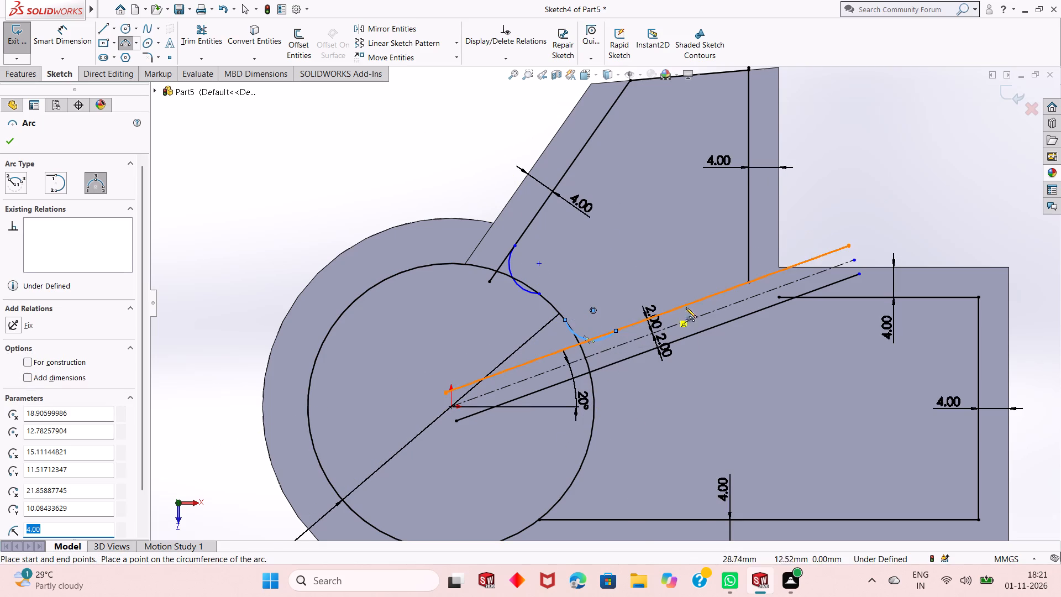
Draw a 3-point arc of 4 mm radius from the vertical offset line to the rib's upper line.
{"action": "left_click", "coordinate": [748, 240]}
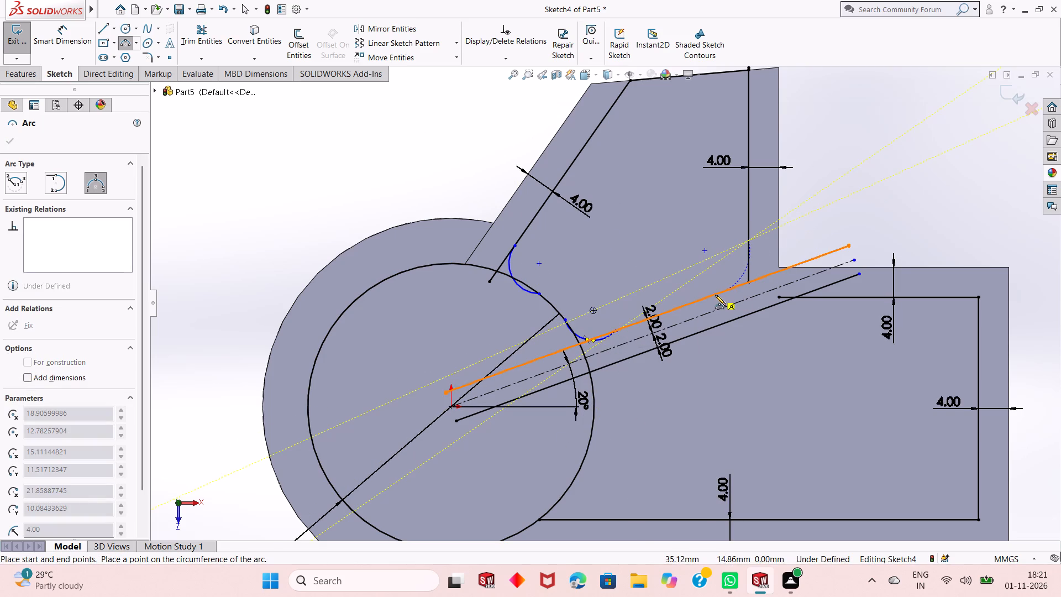
{"action": "left_click", "coordinate": [715, 295]}
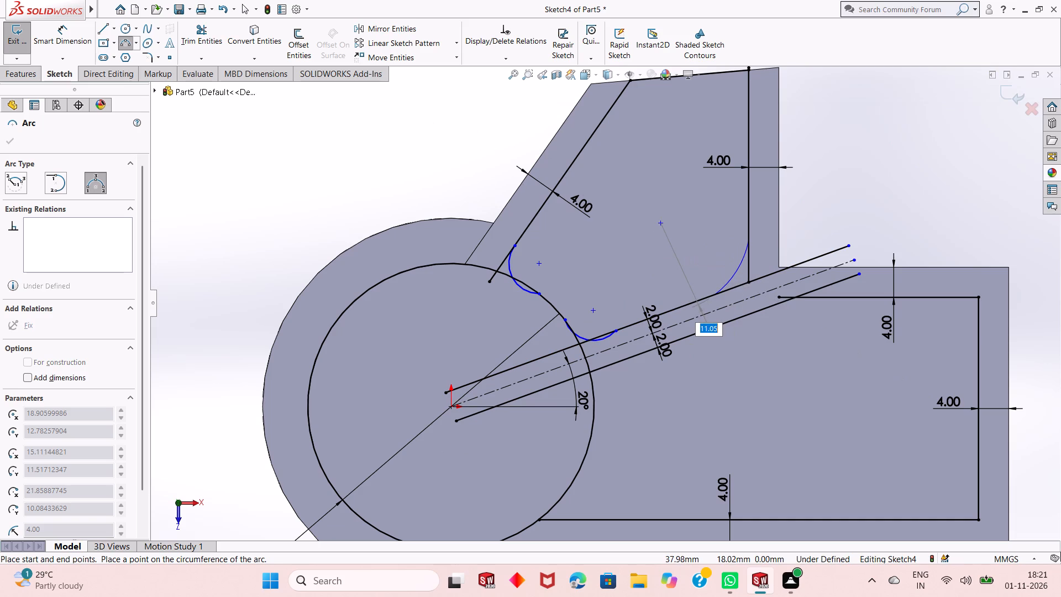
{"action": "key", "text": "4"}
{"action": "key", "text": "Return"}
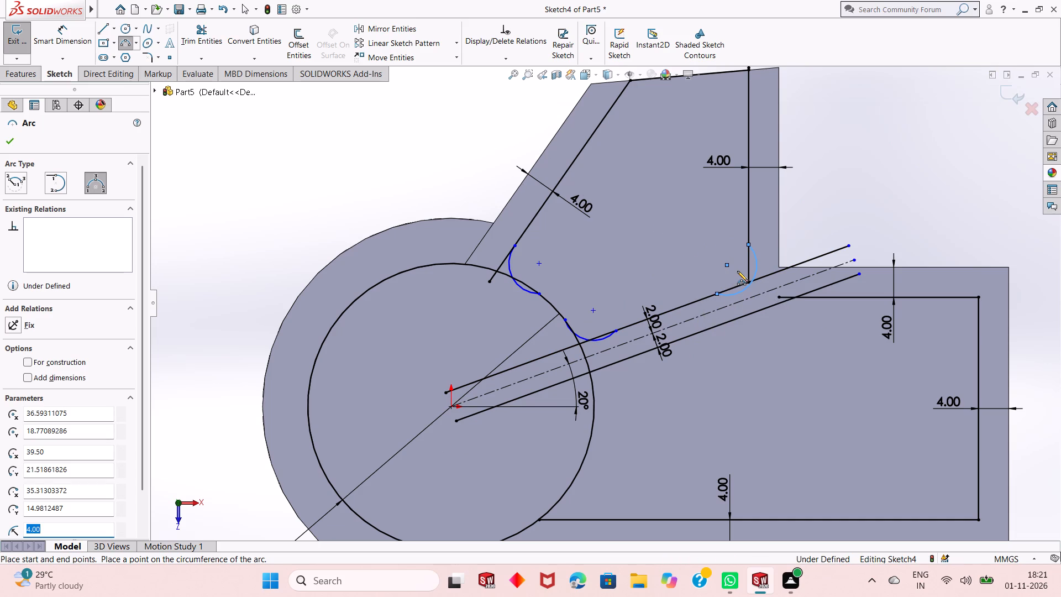
{"action": "key", "text": "Escape"}
{"action": "key", "text": "Escape"}
Dimension the radius of the arc at the slanted offset line as 4 mm.
{"action": "left_click", "coordinate": [64, 35]}
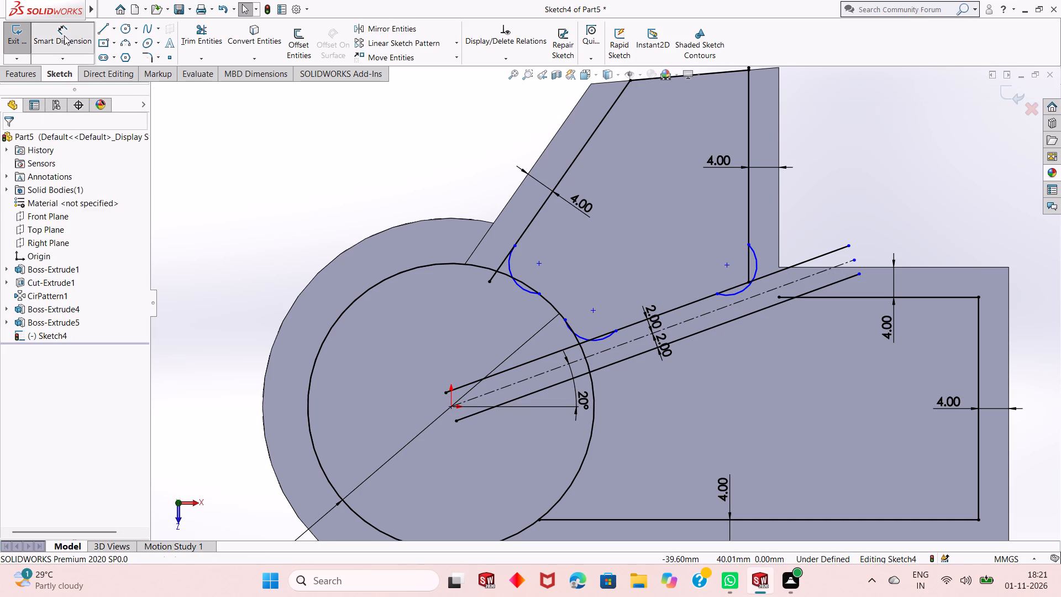
{"action": "left_click", "coordinate": [529, 294]}
{"action": "left_click", "coordinate": [456, 320]}
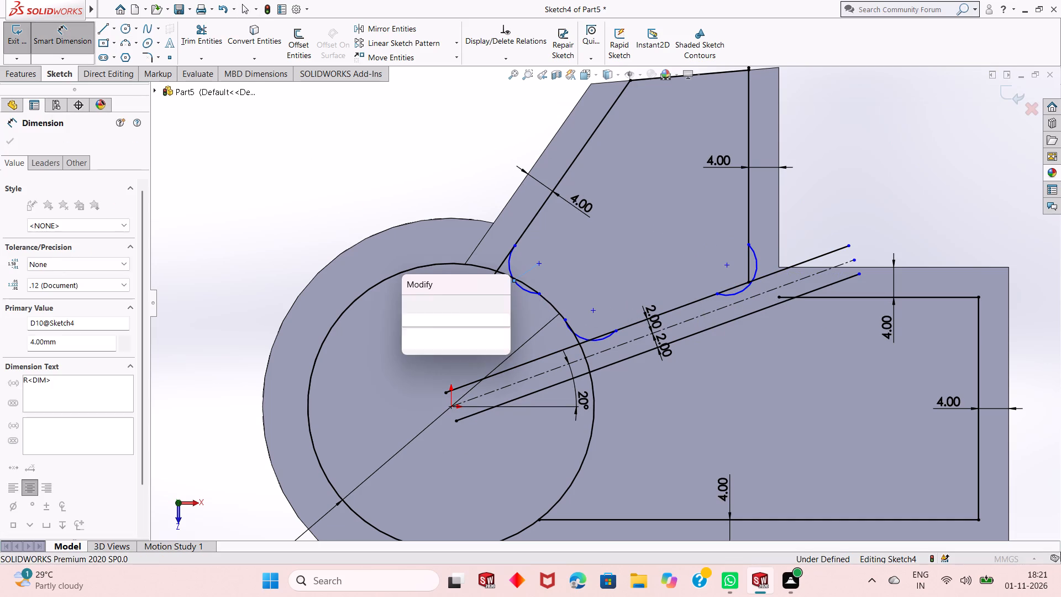
{"action": "key", "text": "Return"}
{"action": "key", "text": "Escape"}
{"action": "key", "text": "Escape"}
{"action": "key", "text": "Escape"}
Make the three corner arcs of the upper pocket profile equal.
{"action": "left_click", "coordinate": [523, 286]}
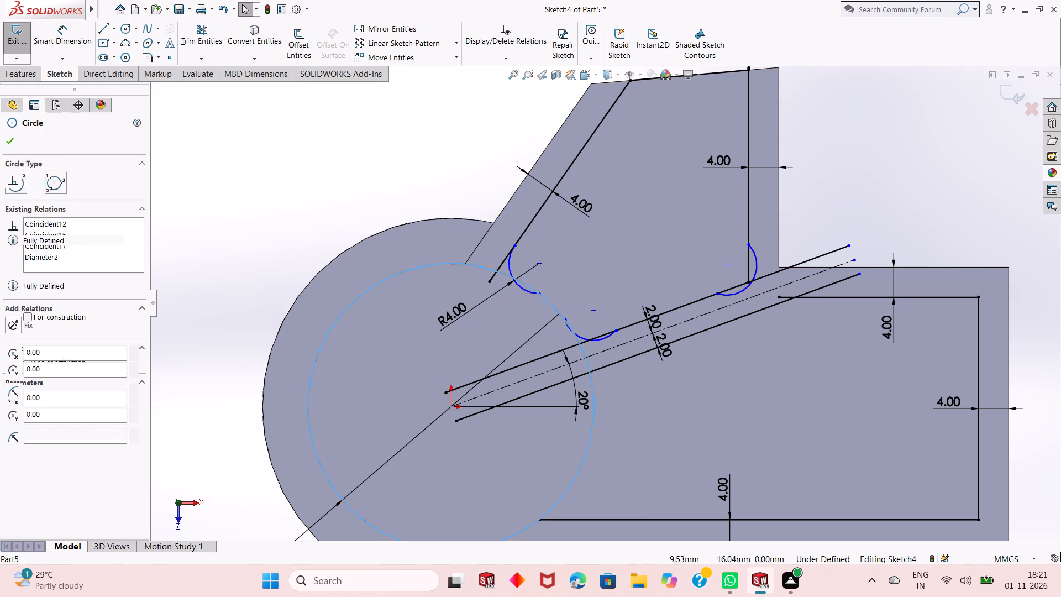
{"action": "key", "text": "Escape"}
{"action": "key", "text": "Escape"}
{"action": "left_click", "coordinate": [515, 289]}
{"action": "key", "text": "Escape"}
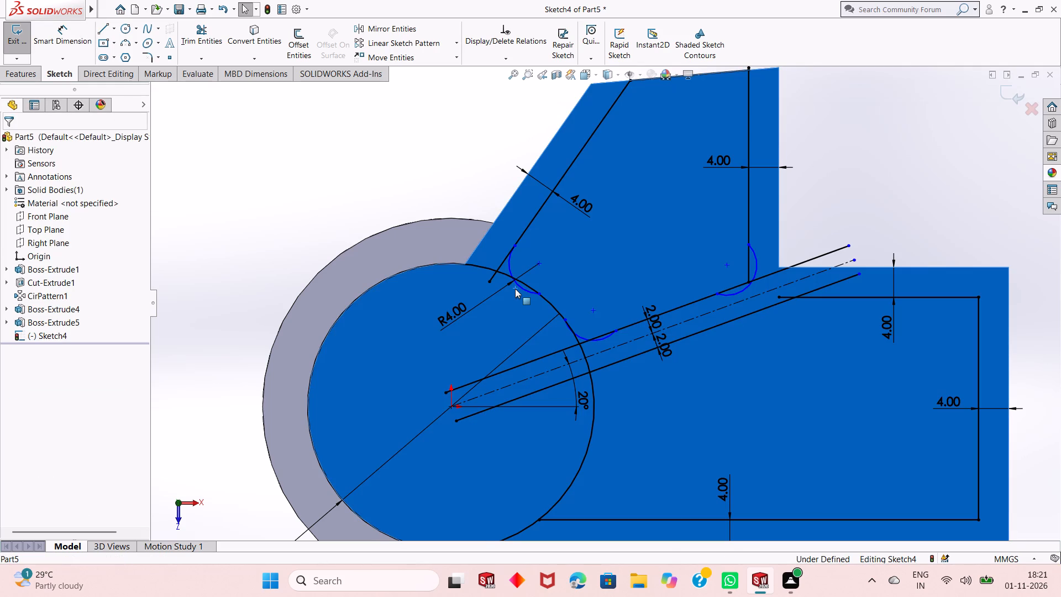
{"action": "key", "text": "Escape"}
{"action": "left_click", "coordinate": [521, 291]}
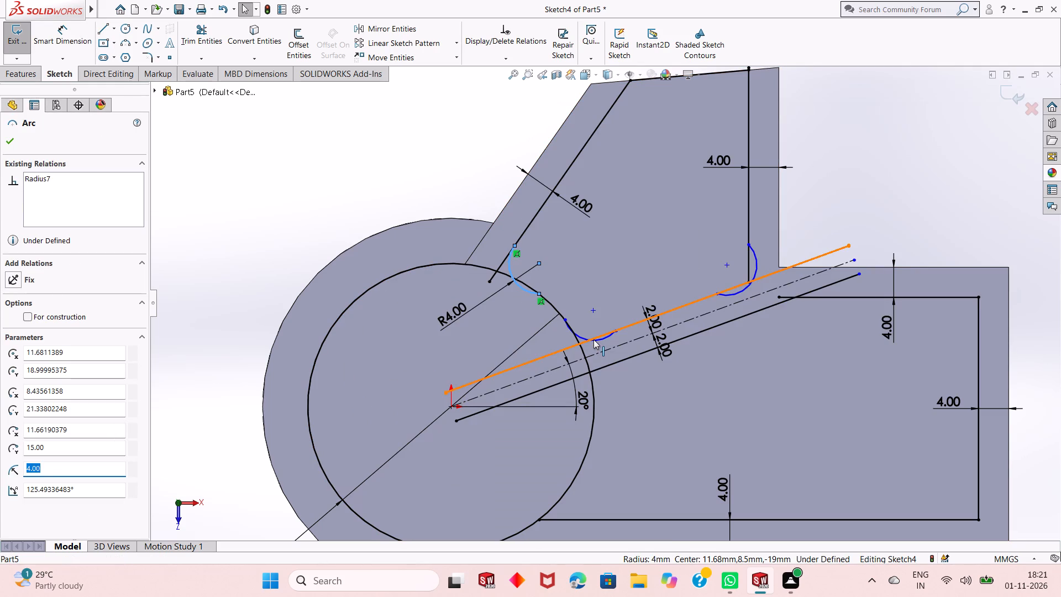
{"action": "left_click", "coordinate": [602, 342], "text": "ctrl"}
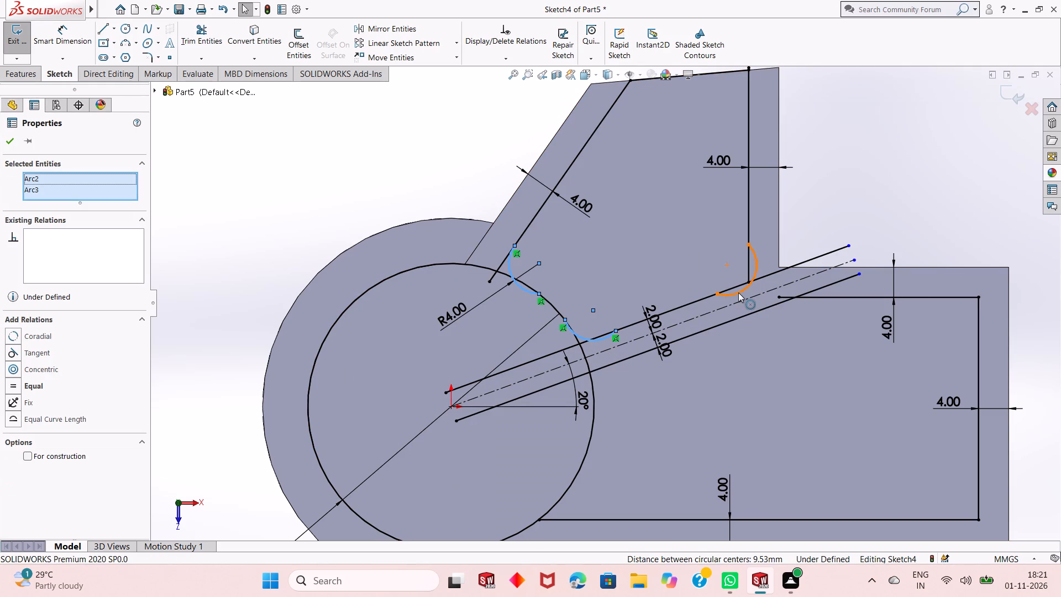
{"action": "left_click", "coordinate": [738, 292], "text": "ctrl"}
{"action": "left_click", "coordinate": [811, 244]}
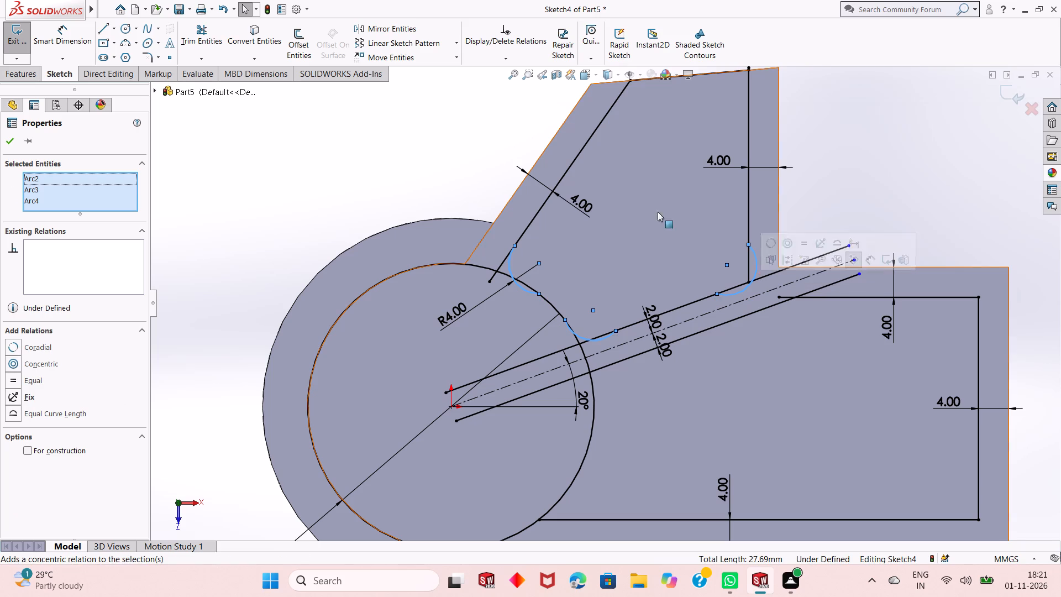
{"action": "left_click", "coordinate": [14, 144]}
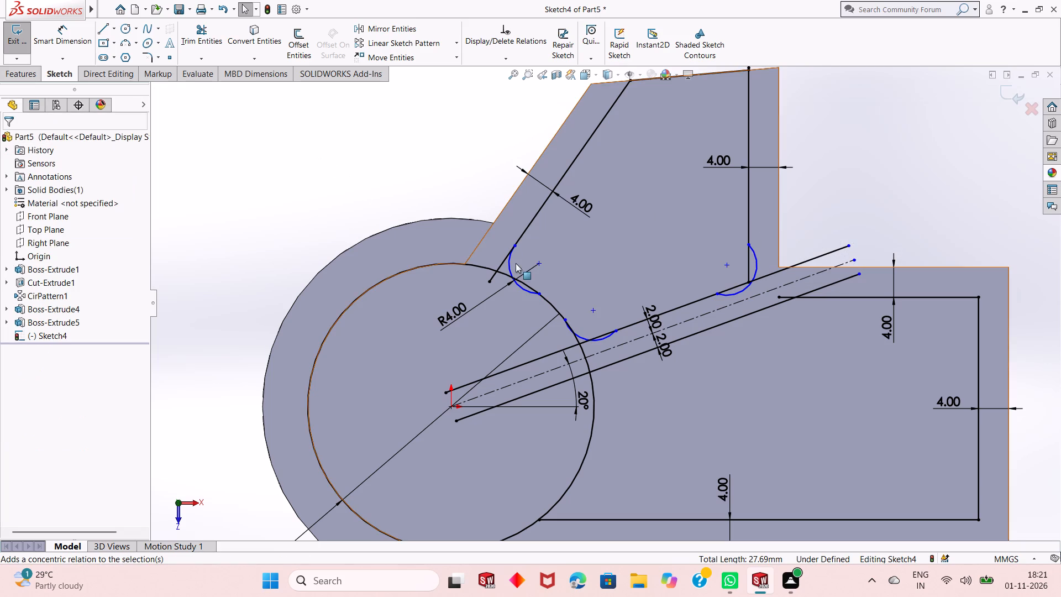
Make the arc at the slanted offset line tangent to both that line and the 38 mm circle.
{"action": "left_click", "coordinate": [510, 259]}
{"action": "left_click", "coordinate": [527, 229], "text": "ctrl"}
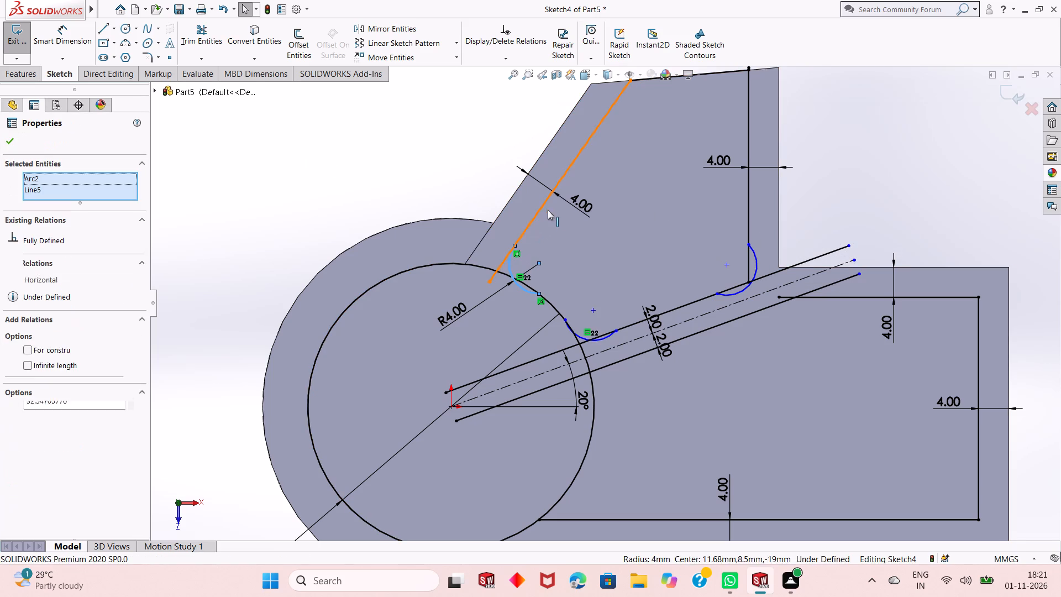
{"action": "left_click", "coordinate": [562, 180]}
{"action": "left_click", "coordinate": [416, 188]}
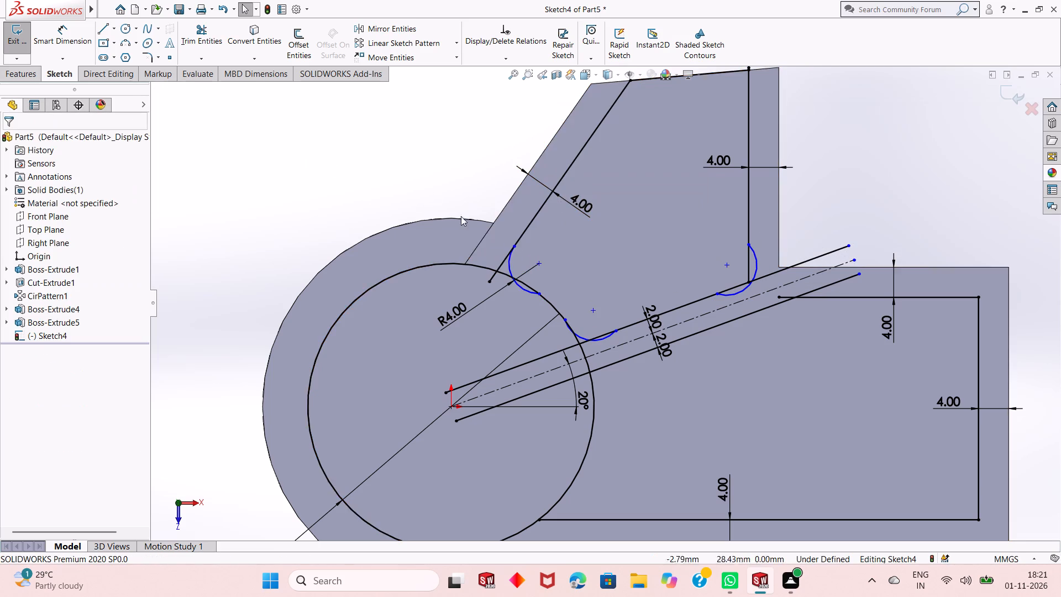
{"action": "left_click", "coordinate": [510, 266]}
{"action": "left_click", "coordinate": [552, 305], "text": "ctrl"}
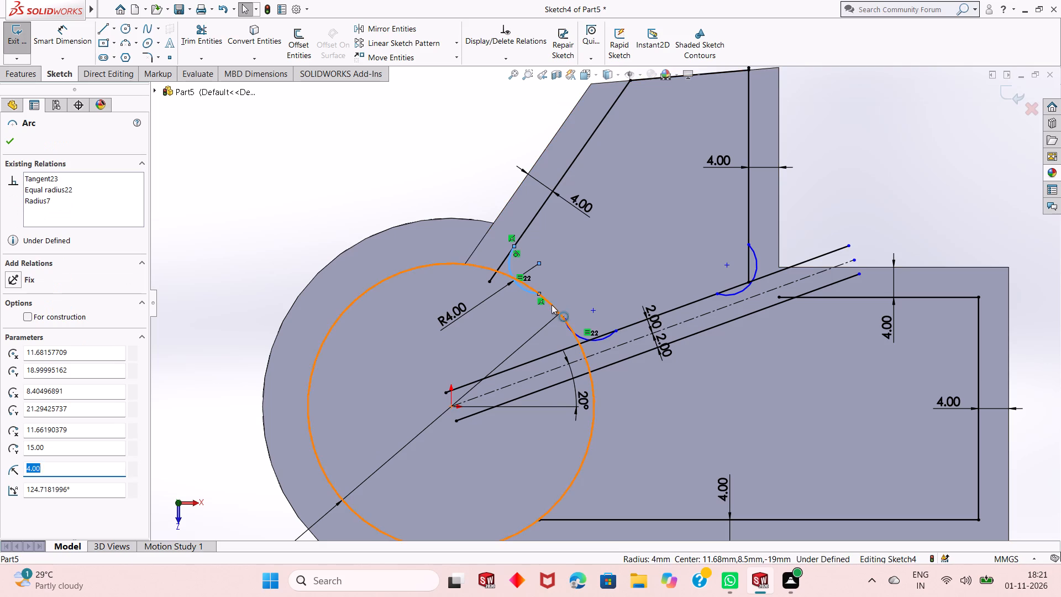
{"action": "left_click", "coordinate": [598, 253]}
{"action": "left_click", "coordinate": [394, 176]}
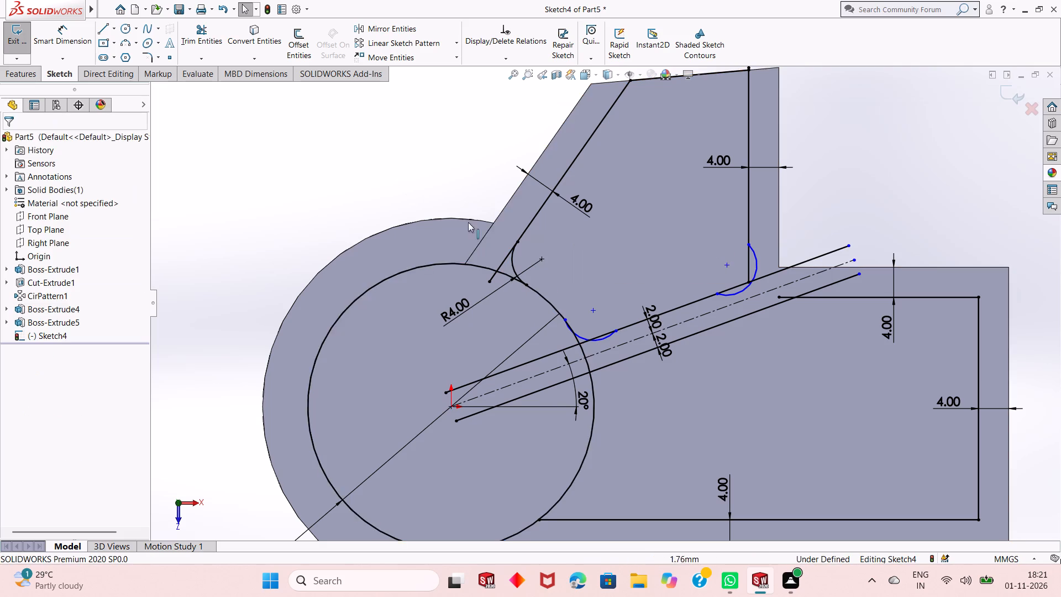
Make the arc between the 38 mm circle and the rib's upper line tangent to both of them.
{"action": "left_click", "coordinate": [581, 335]}
{"action": "left_click", "coordinate": [623, 327], "text": "ctrl"}
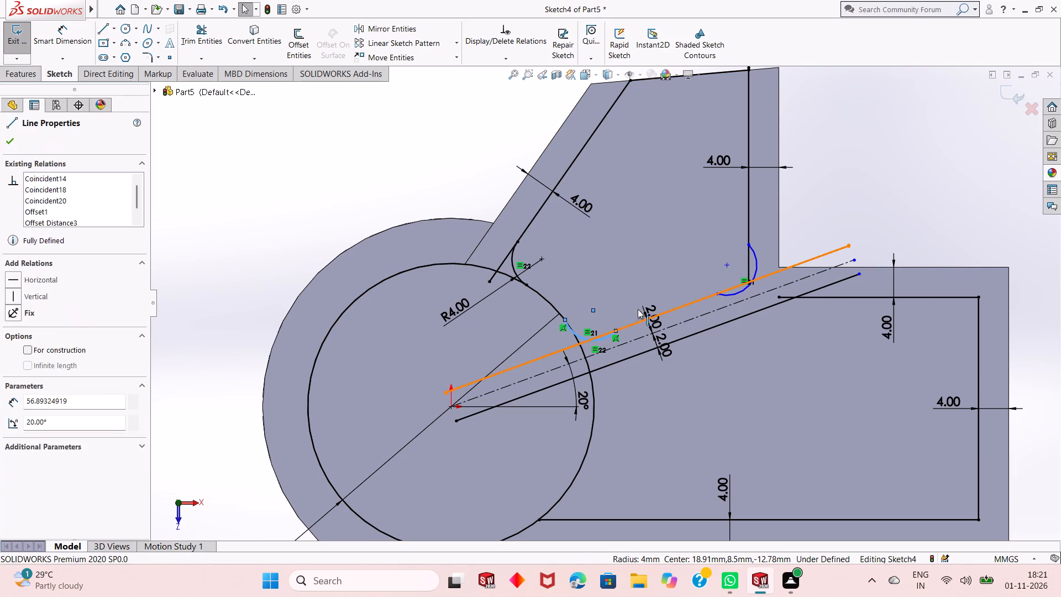
{"action": "left_click", "coordinate": [655, 280]}
{"action": "left_click", "coordinate": [469, 184]}
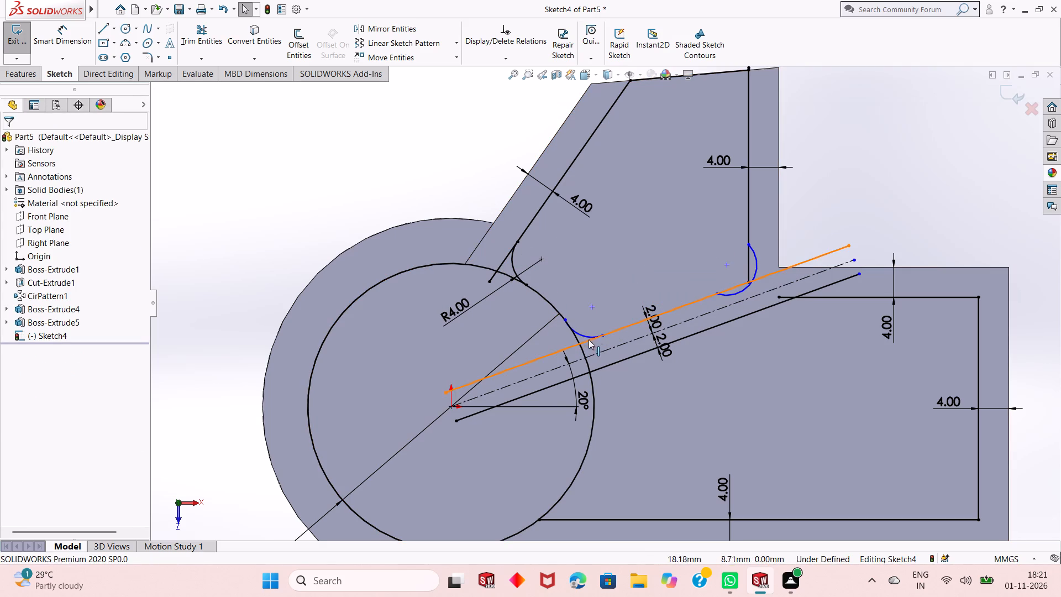
{"action": "left_click", "coordinate": [586, 334]}
{"action": "left_click", "coordinate": [559, 310], "text": "ctrl"}
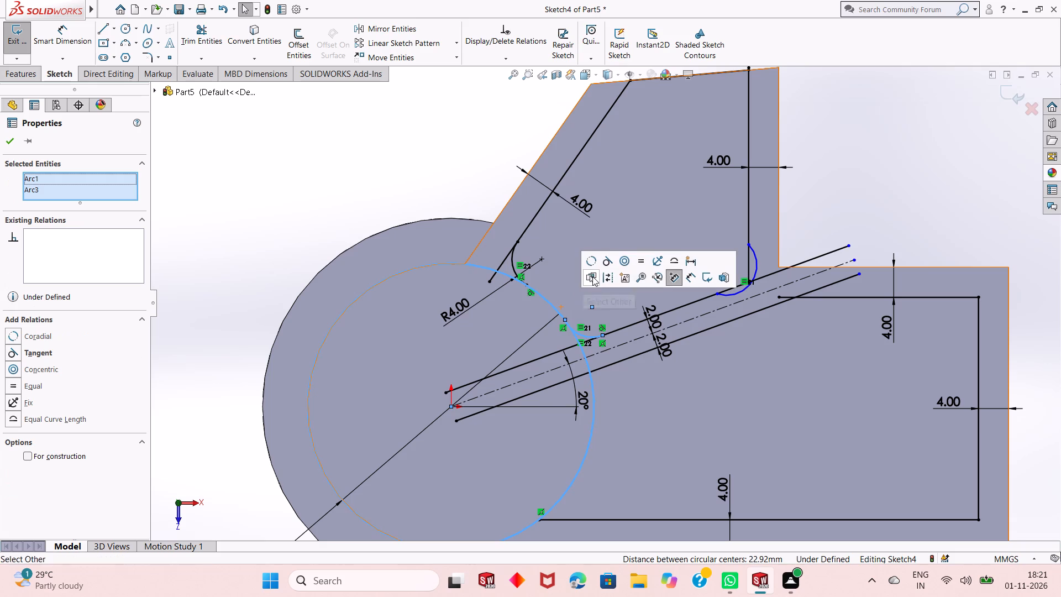
{"action": "left_click", "coordinate": [604, 263]}
{"action": "left_click", "coordinate": [425, 169]}
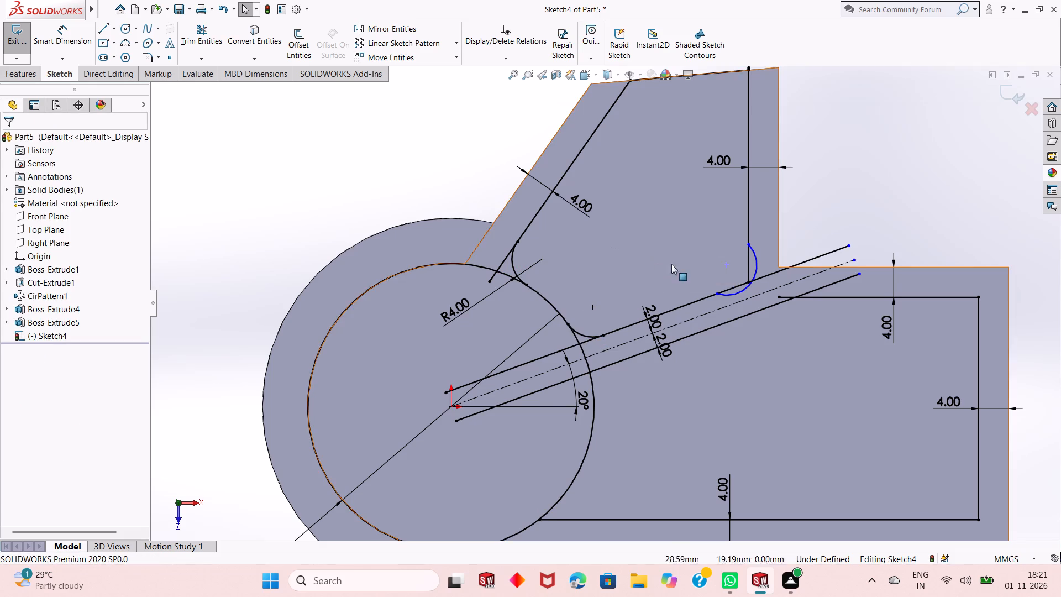
Make the arc at the vertical offset line tangent to both that line and the rib's upper line.
{"action": "left_click", "coordinate": [758, 263]}
{"action": "left_click", "coordinate": [748, 231], "text": "ctrl"}
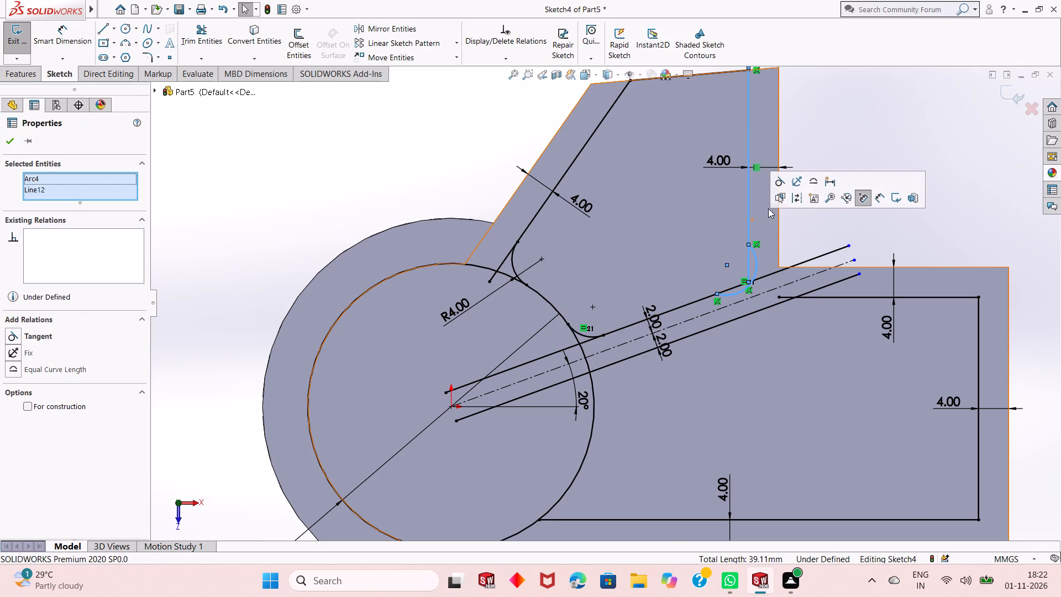
{"action": "left_click", "coordinate": [782, 177]}
{"action": "left_click", "coordinate": [858, 132]}
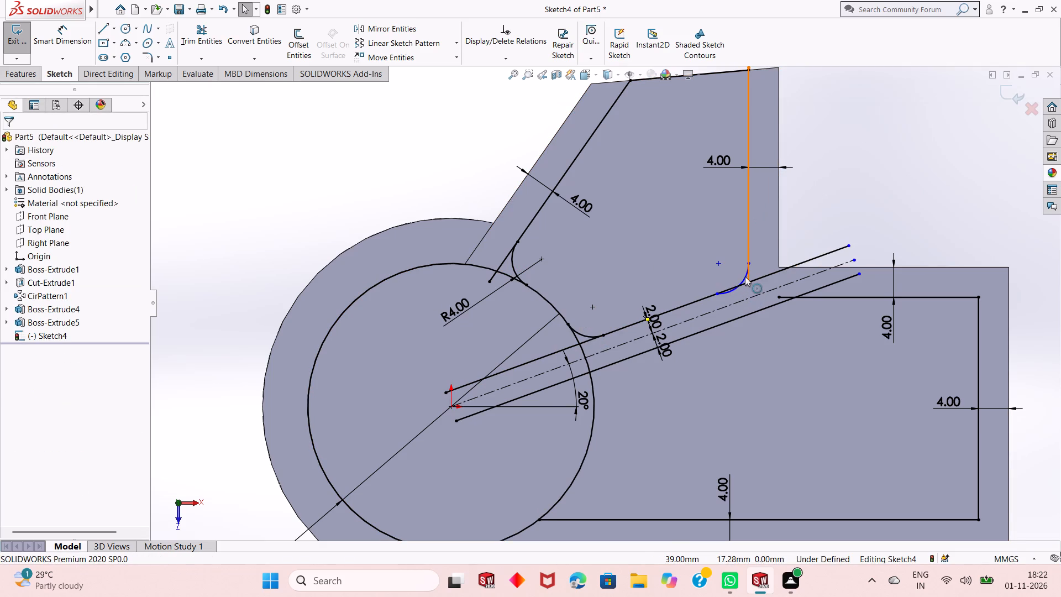
{"action": "left_click", "coordinate": [745, 276]}
{"action": "left_click", "coordinate": [706, 295], "text": "ctrl"}
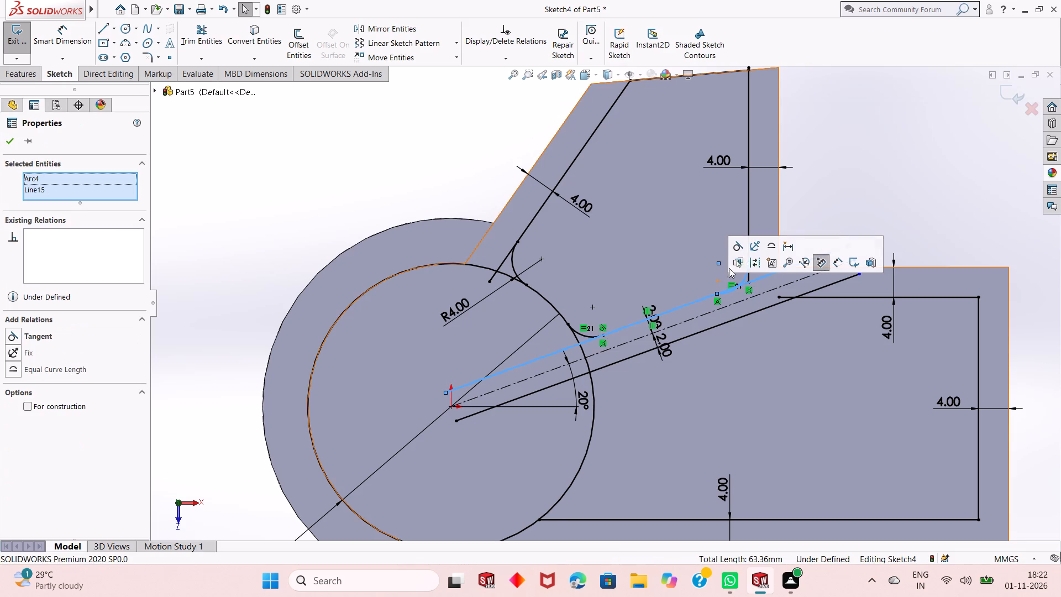
{"action": "left_click", "coordinate": [737, 250]}
{"action": "key", "text": "Escape"}
{"action": "key", "text": "Escape"}
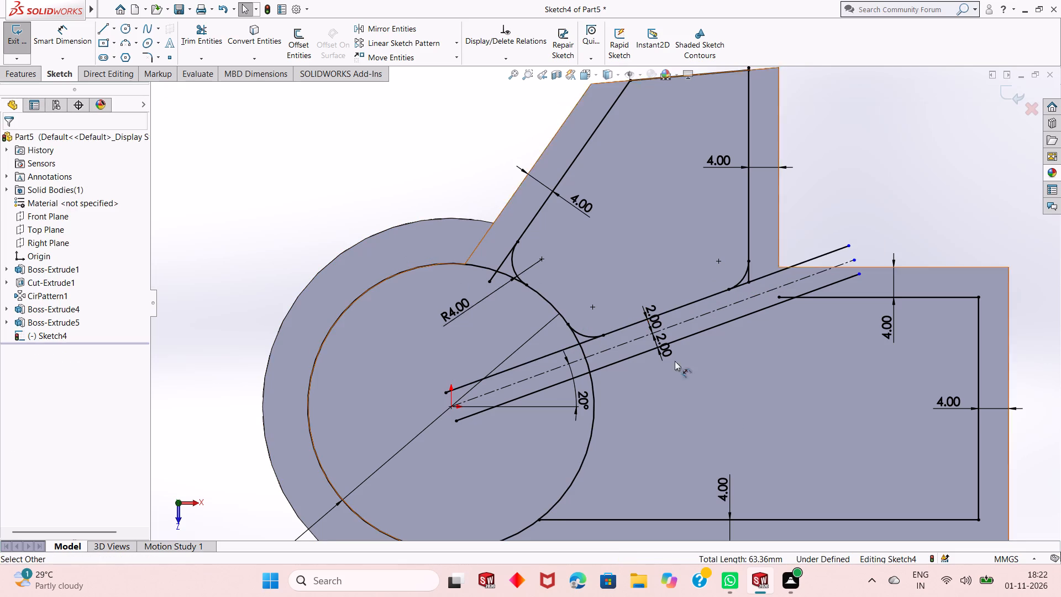
Trim the ends of the slanted offset line, the rib's upper line and the vertical offset line that overhang the upper pocket's corner arcs.
{"action": "left_click", "coordinate": [193, 45]}
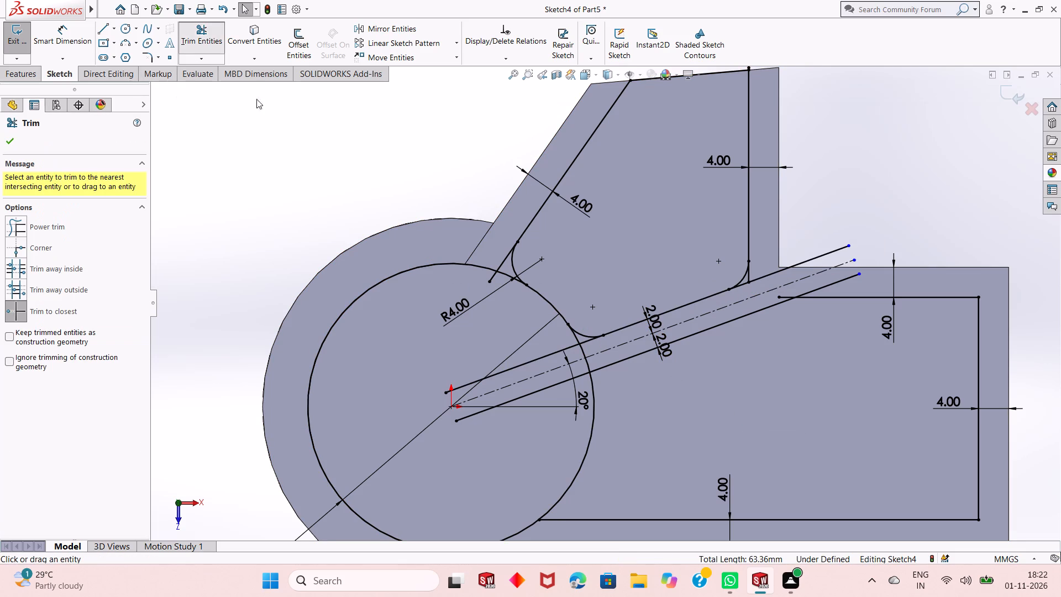
{"action": "left_click", "coordinate": [487, 279]}
{"action": "left_click", "coordinate": [489, 279]}
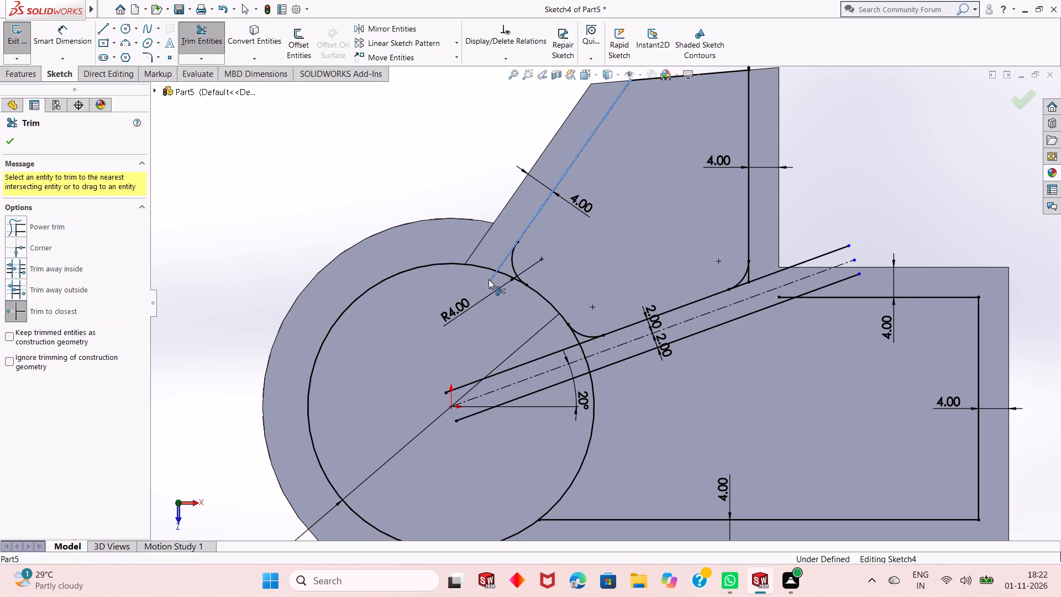
{"action": "left_click", "coordinate": [496, 265]}
{"action": "left_click", "coordinate": [497, 264]}
{"action": "left_click", "coordinate": [500, 266]}
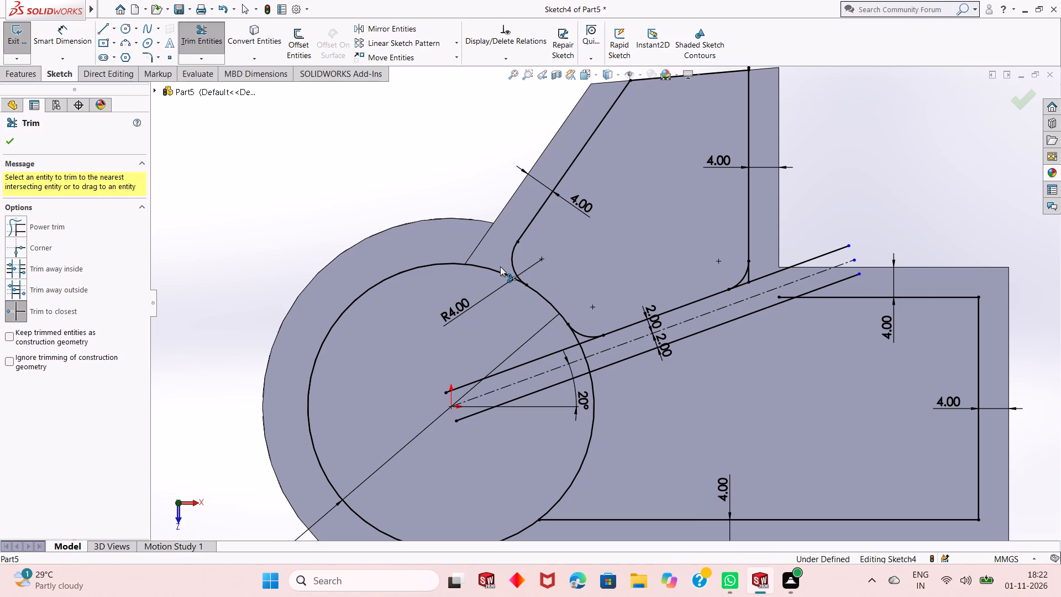
{"action": "left_click", "coordinate": [548, 354]}
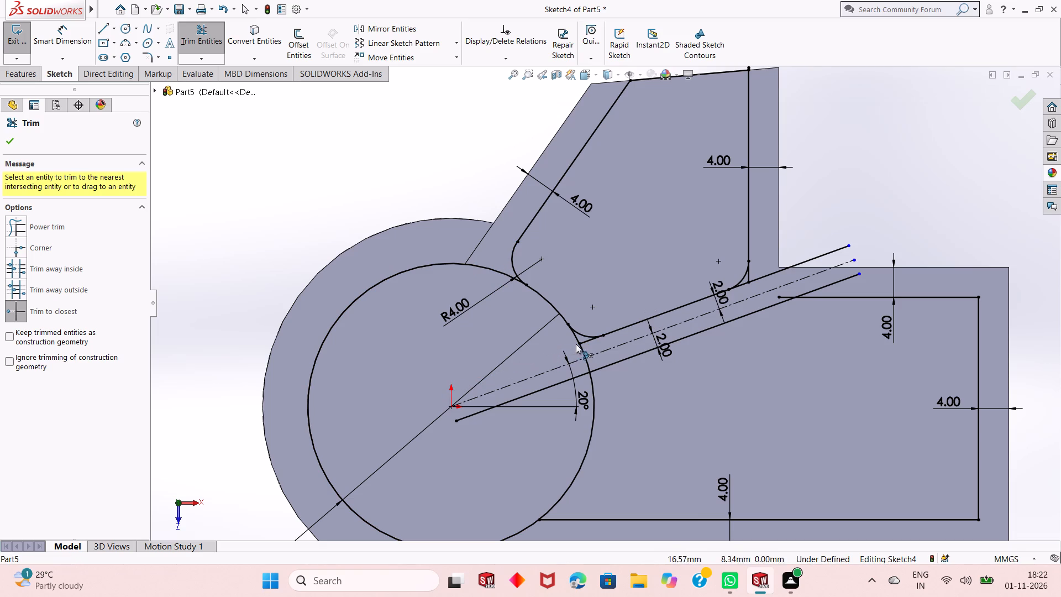
{"action": "left_click", "coordinate": [586, 344]}
{"action": "left_click", "coordinate": [791, 264]}
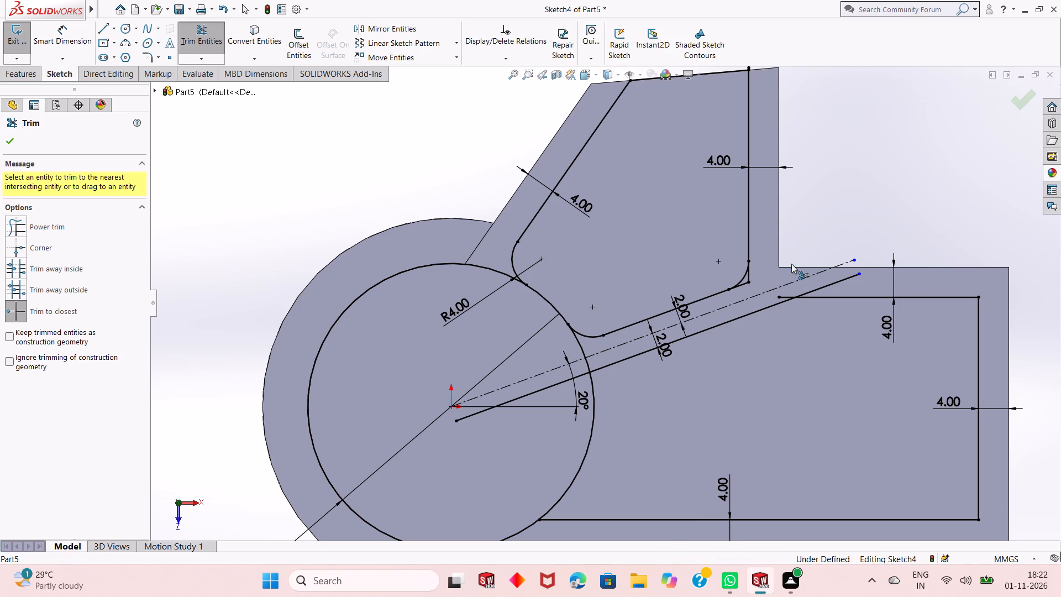
{"action": "left_click", "coordinate": [749, 284]}
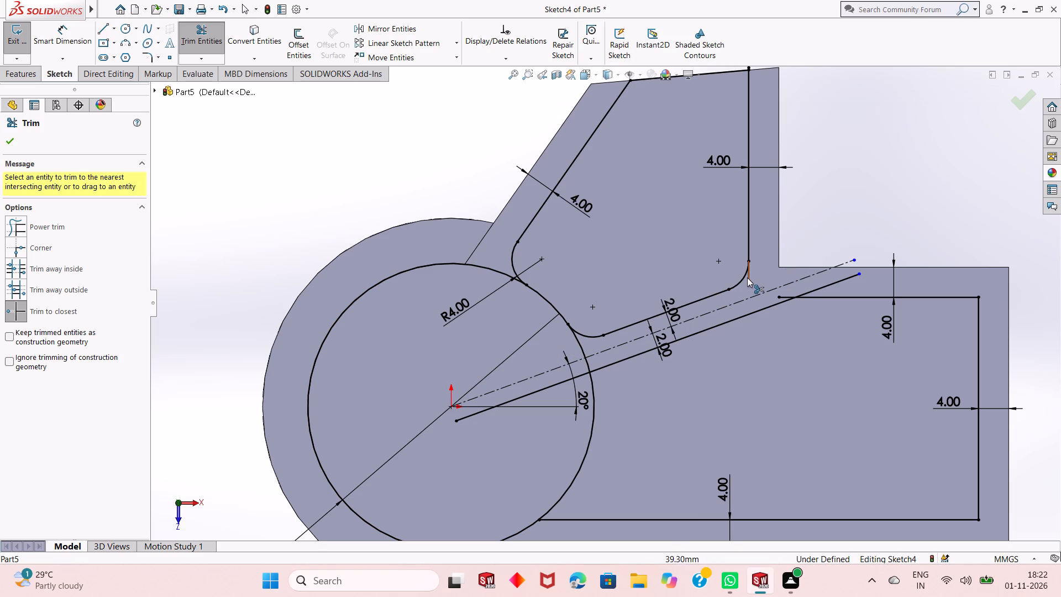
{"action": "left_click", "coordinate": [747, 277]}
{"action": "key", "text": "Escape"}
{"action": "key", "text": "Escape"}
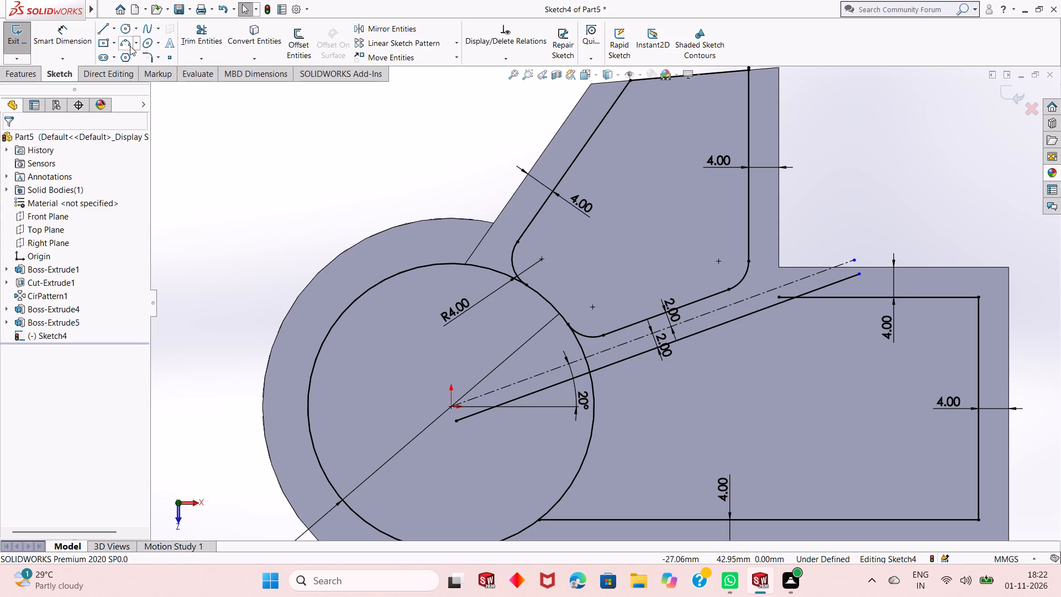
Draw a 3-point arc of 4 mm radius from the rib's lower line to the 38 mm circle.
{"action": "left_click", "coordinate": [129, 47]}
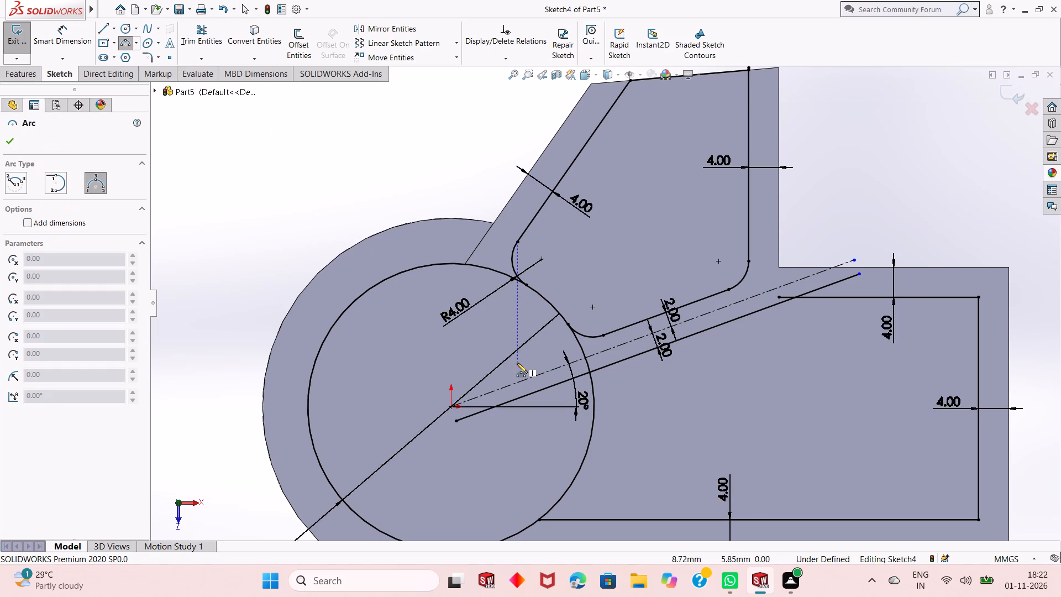
{"action": "left_click", "coordinate": [631, 357]}
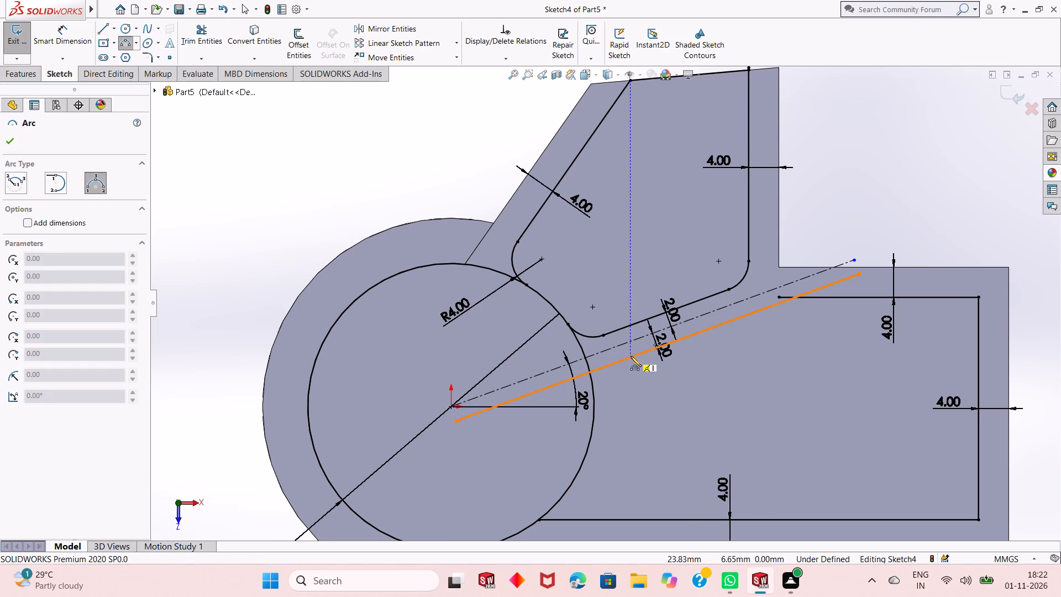
{"action": "left_click", "coordinate": [594, 418]}
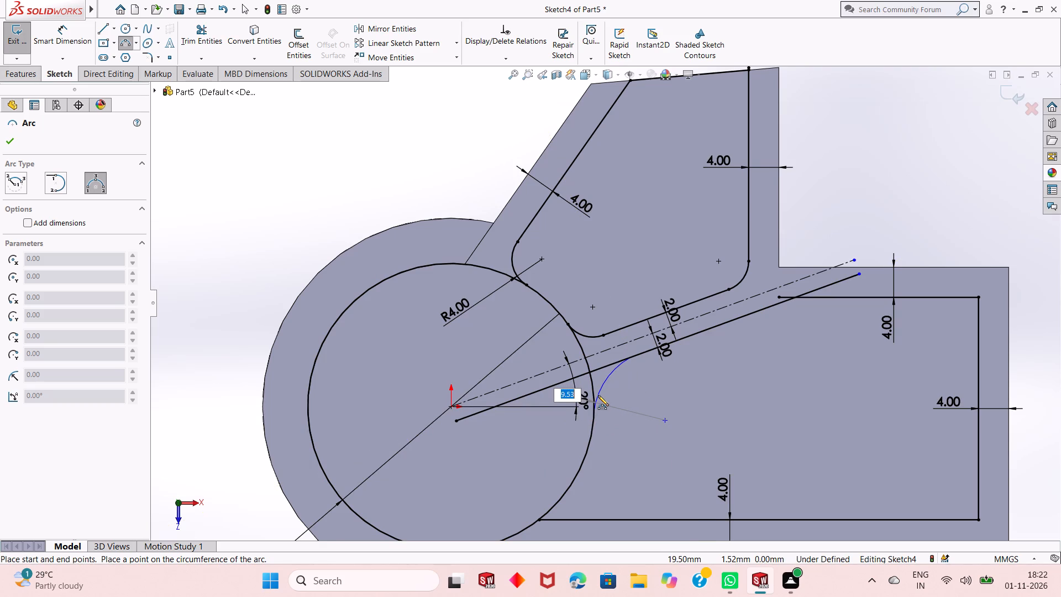
{"action": "key", "text": "4"}
{"action": "key", "text": "Return"}
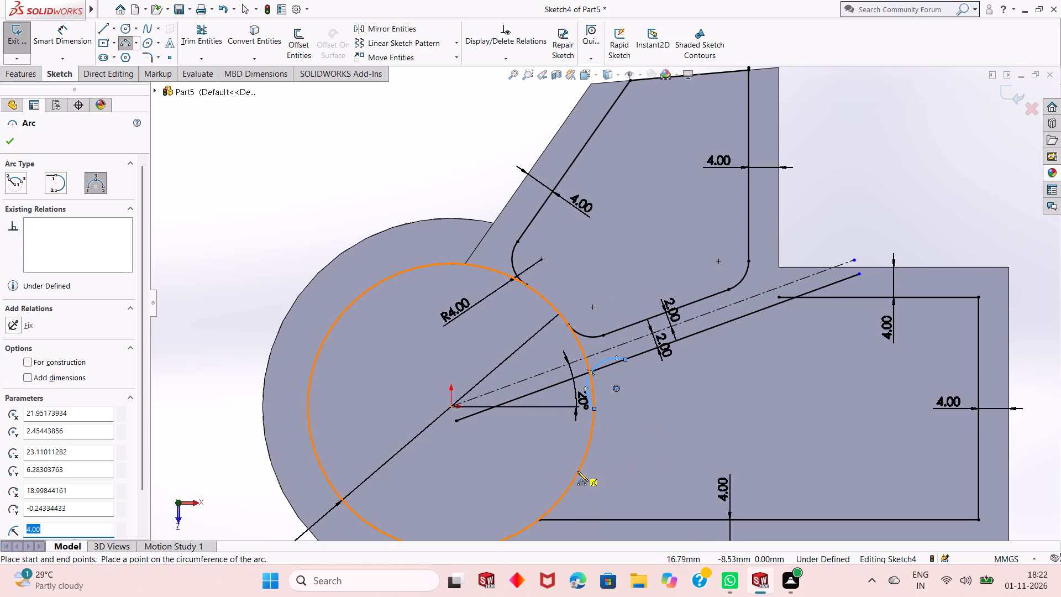
Draw a 3-point arc of 4 mm radius from the 38 mm circle to the arm's bottom offset line.
{"action": "left_click", "coordinate": [576, 471]}
{"action": "left_click", "coordinate": [599, 519]}
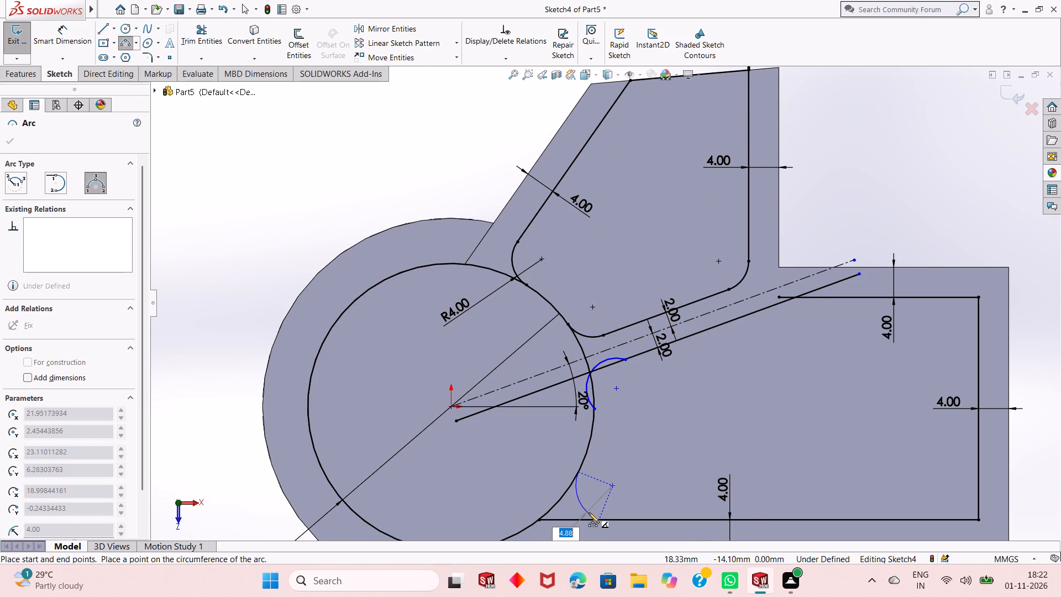
{"action": "key", "text": "4"}
{"action": "key", "text": "Return"}
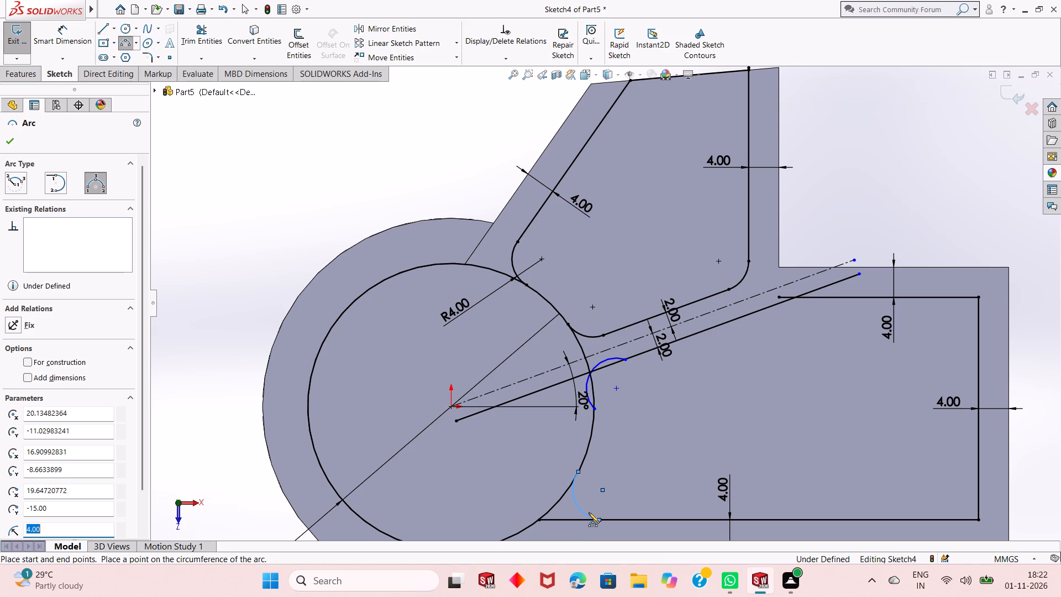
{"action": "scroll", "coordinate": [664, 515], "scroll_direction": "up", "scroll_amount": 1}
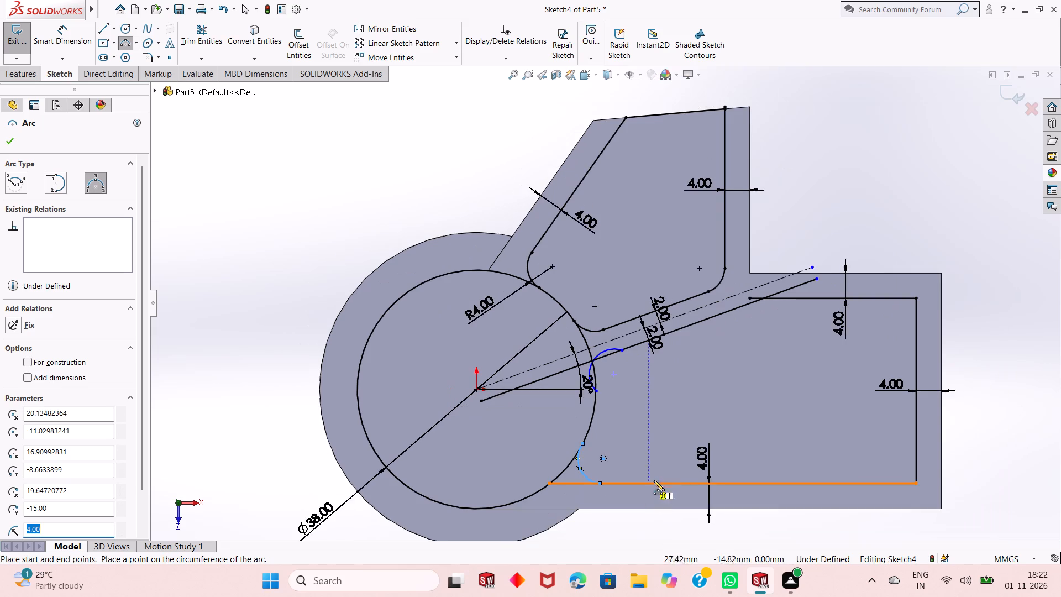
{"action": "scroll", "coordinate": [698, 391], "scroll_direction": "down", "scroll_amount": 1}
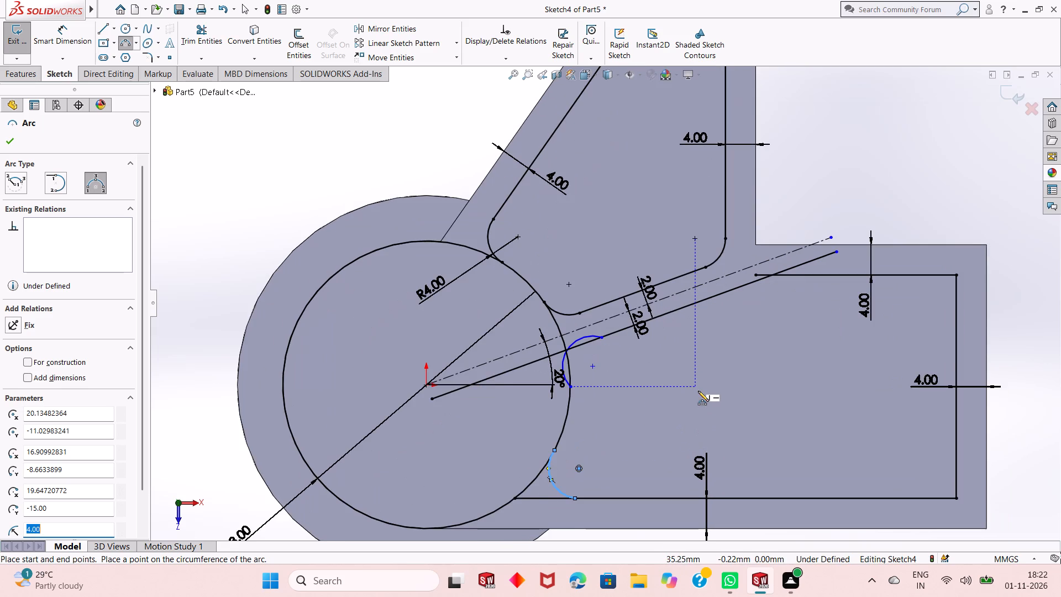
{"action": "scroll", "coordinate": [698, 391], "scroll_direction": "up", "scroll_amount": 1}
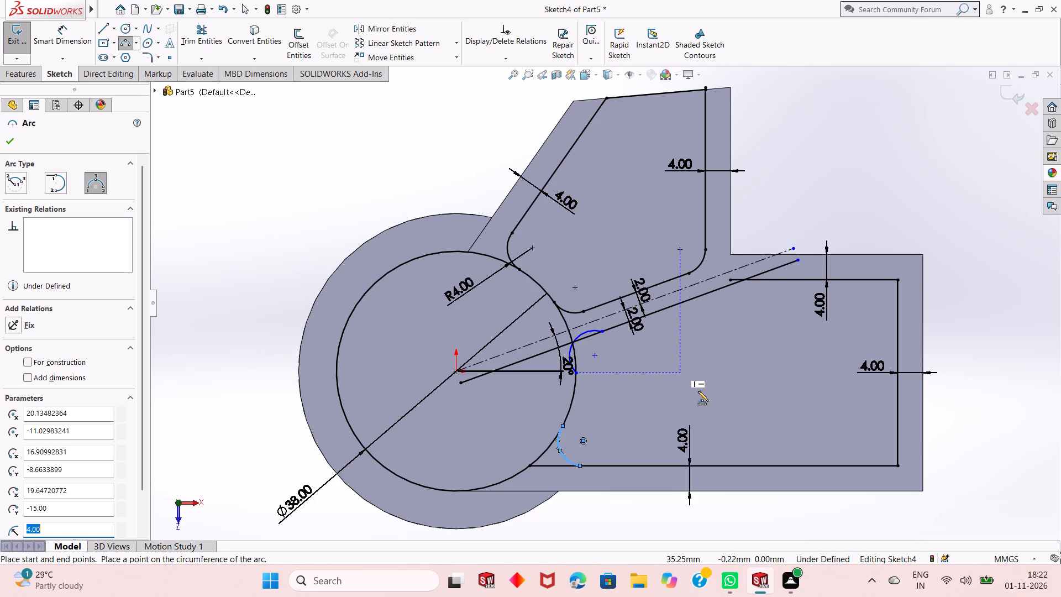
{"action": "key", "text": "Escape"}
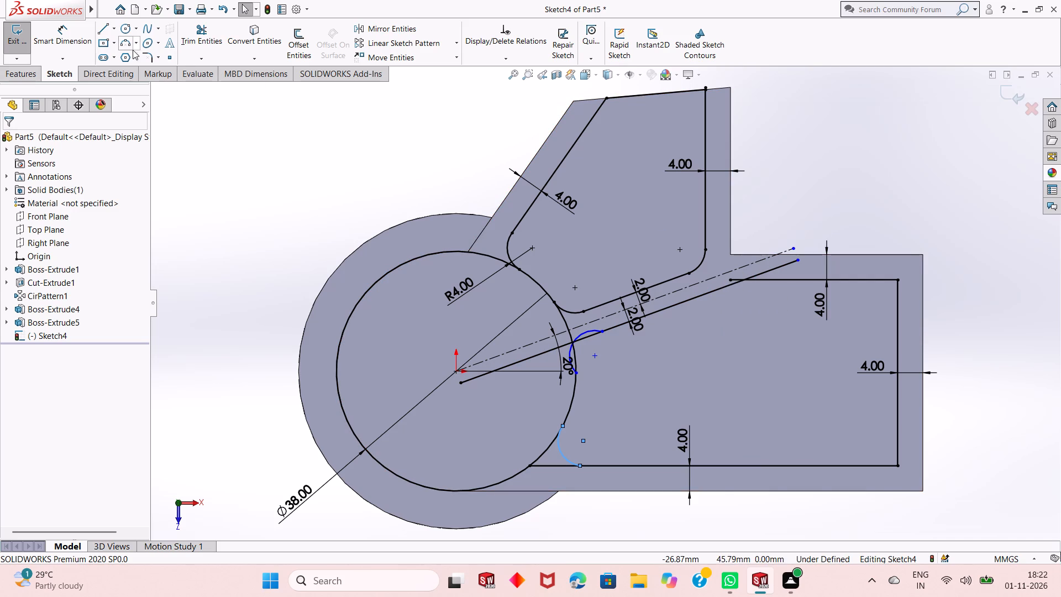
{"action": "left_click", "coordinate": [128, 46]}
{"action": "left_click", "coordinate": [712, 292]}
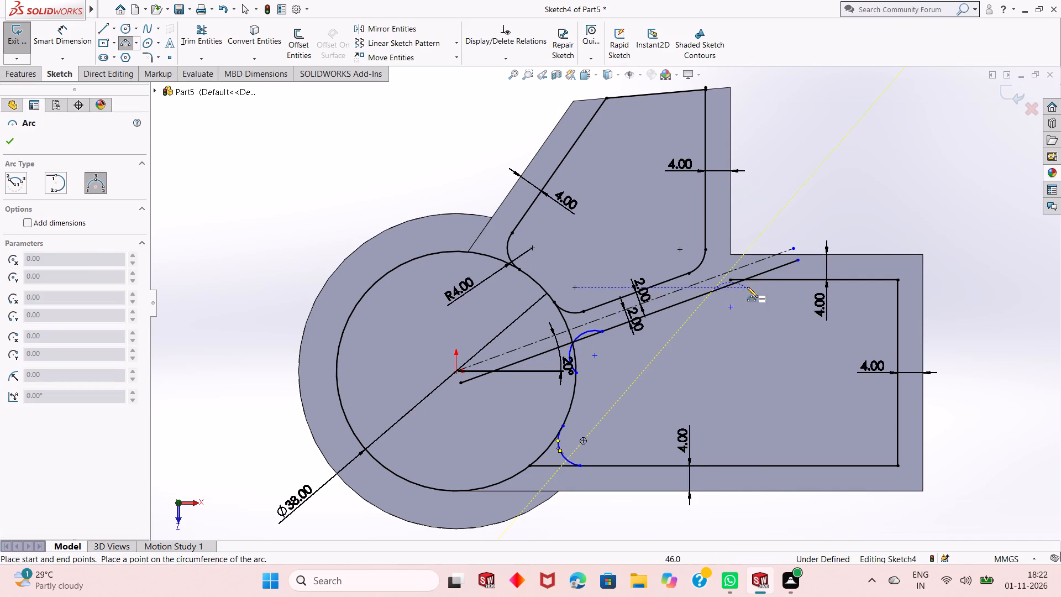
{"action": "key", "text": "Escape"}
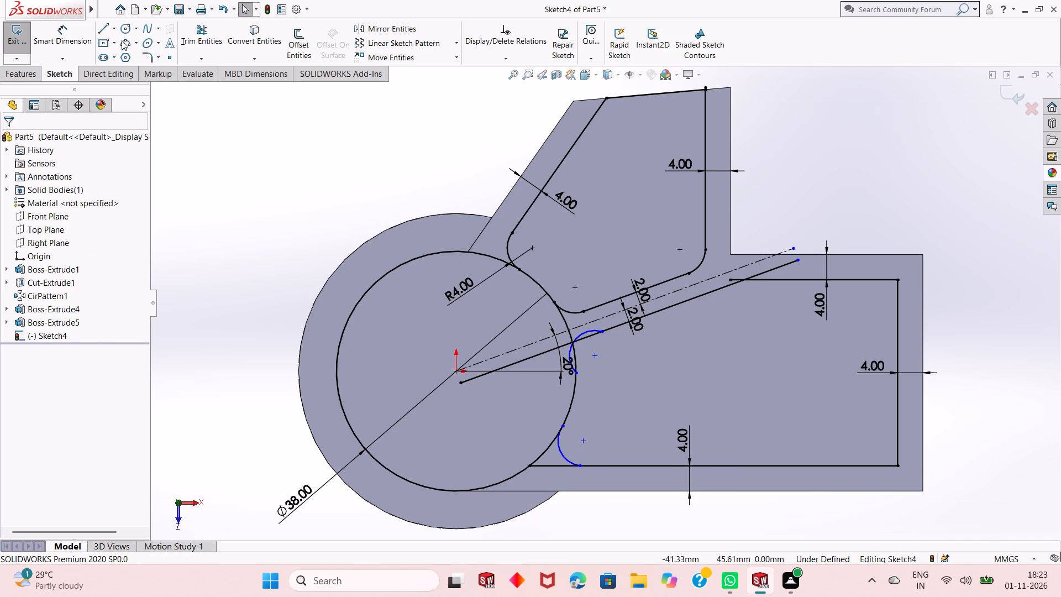
Draw a 3-point arc of 4 mm radius from the rib's lower line to the arm's top offset line.
{"action": "left_click", "coordinate": [123, 40]}
{"action": "scroll", "coordinate": [762, 295], "scroll_direction": "down", "scroll_amount": 3}
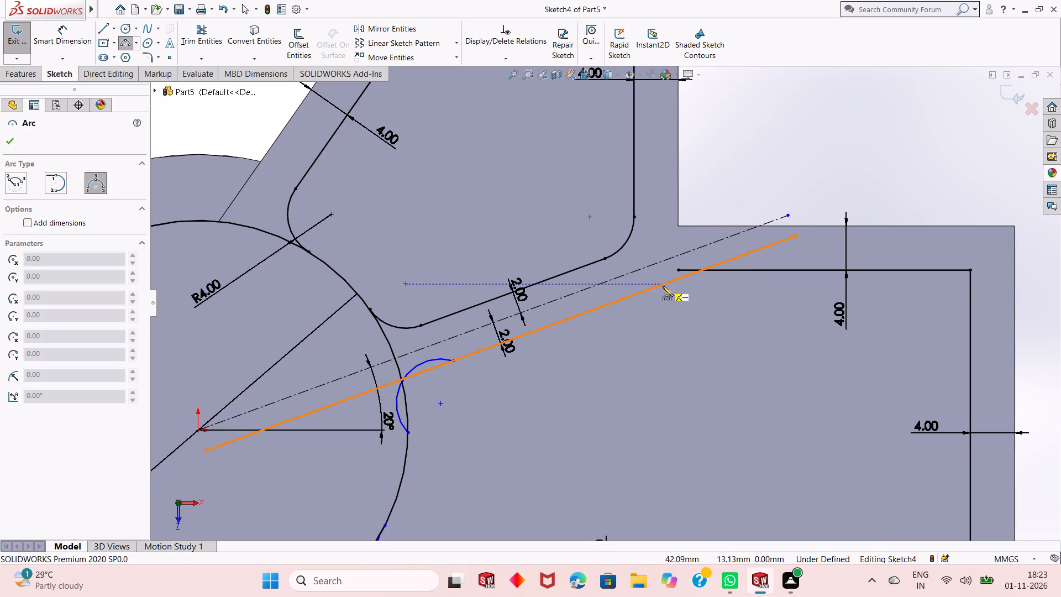
{"action": "left_click", "coordinate": [663, 287]}
{"action": "left_click", "coordinate": [757, 273]}
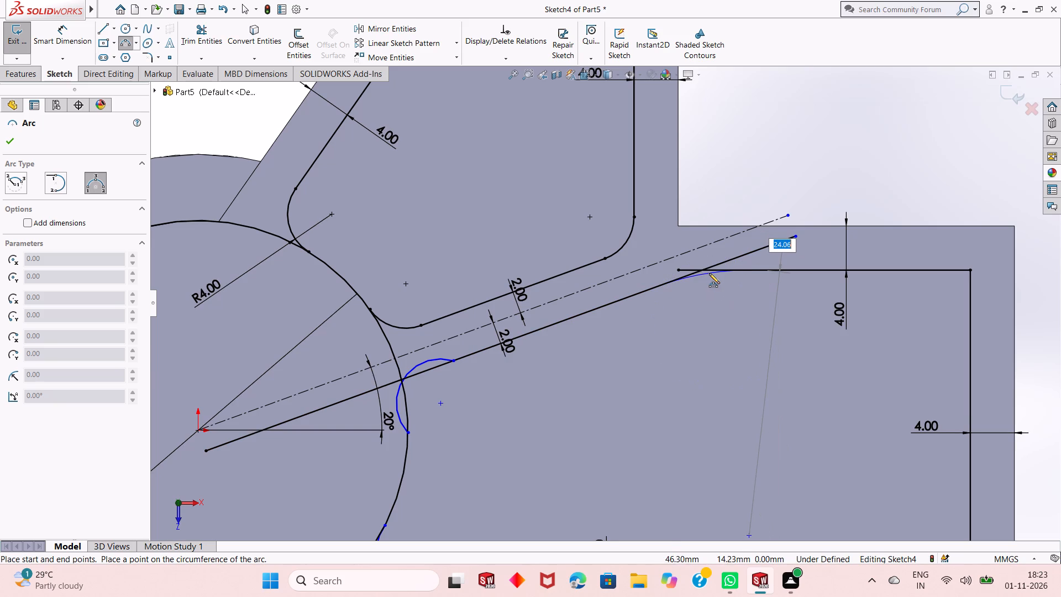
{"action": "key", "text": "4"}
{"action": "key", "text": "Return"}
{"action": "key", "text": "Escape"}
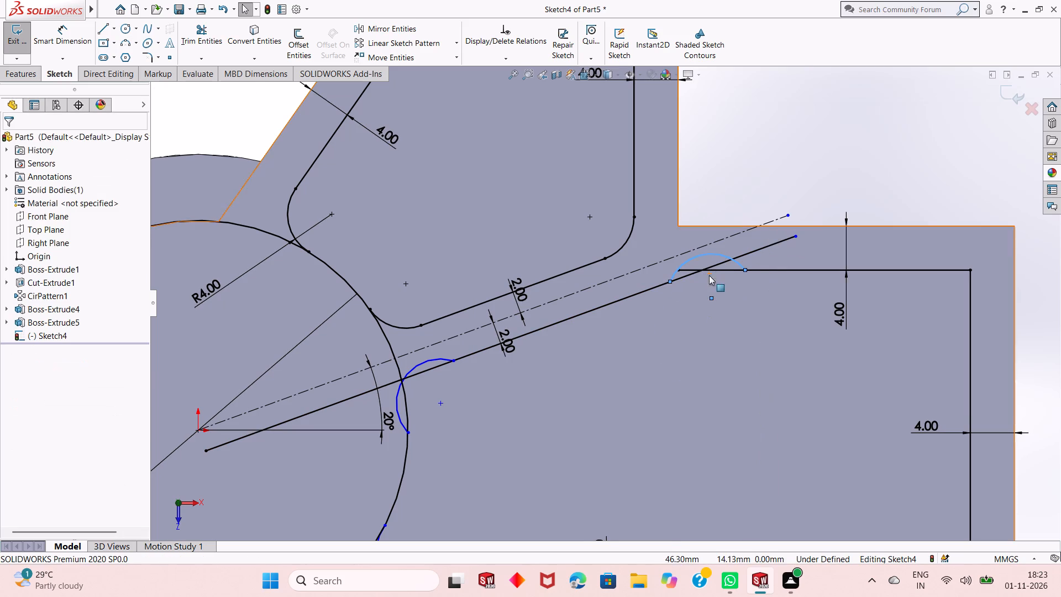
{"action": "key", "text": "Escape"}
{"action": "key", "text": "Escape"}
Dimension the arc between the rib's lower line and the 38 mm circle with a 4 mm radius.
{"action": "left_click", "coordinate": [76, 38]}
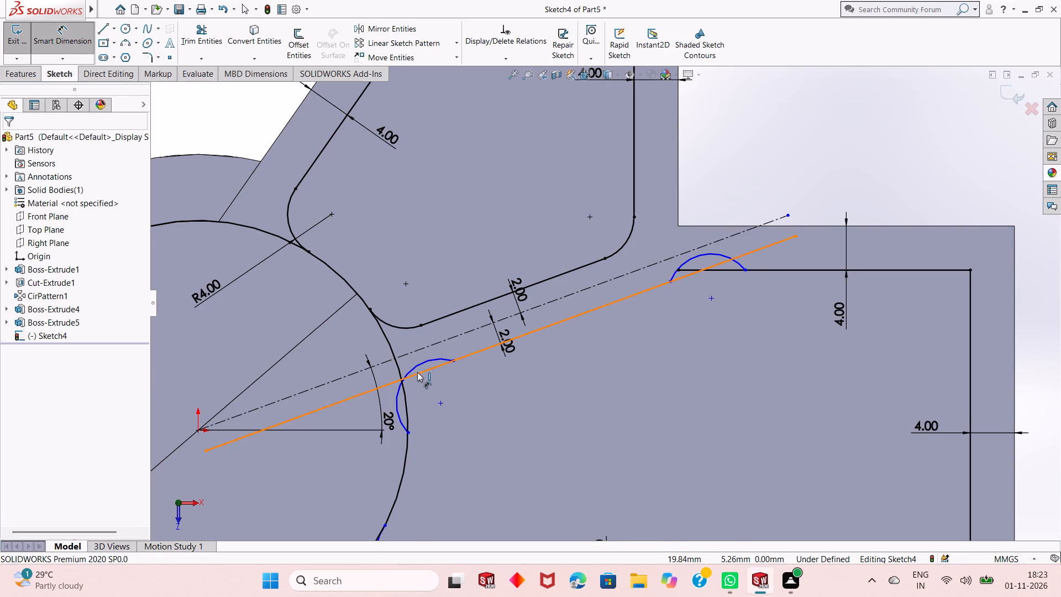
{"action": "left_click", "coordinate": [417, 363]}
{"action": "left_click", "coordinate": [414, 273]}
{"action": "key", "text": "Return"}
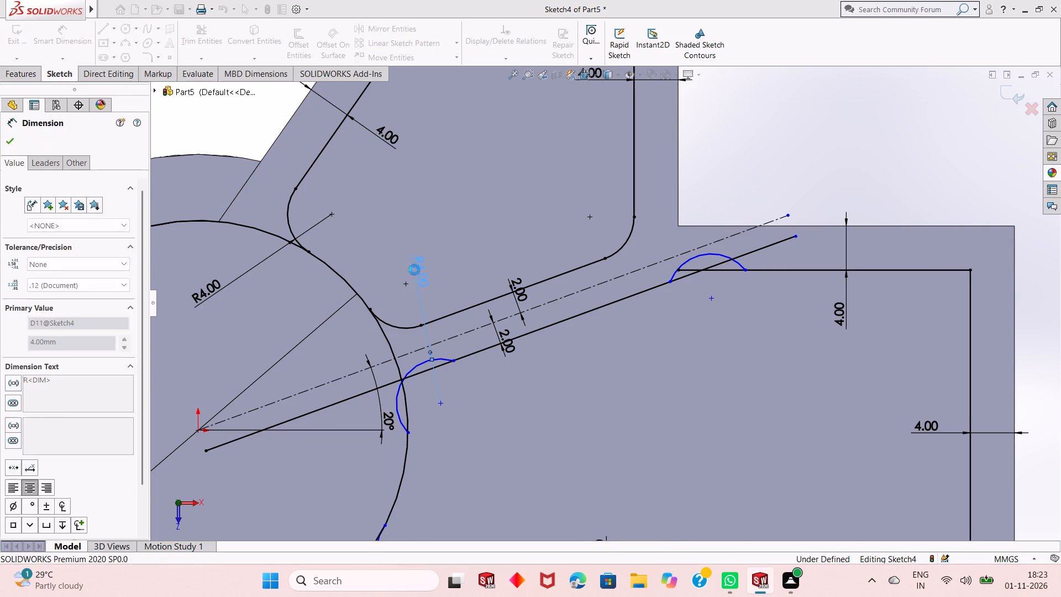
{"action": "key", "text": "Escape"}
{"action": "key", "text": "Escape"}
Make the lower pocket's three corner arcs equal in radius: both arcs on the rib's lower line and the one at the arm's bottom line.
{"action": "left_click", "coordinate": [409, 366]}
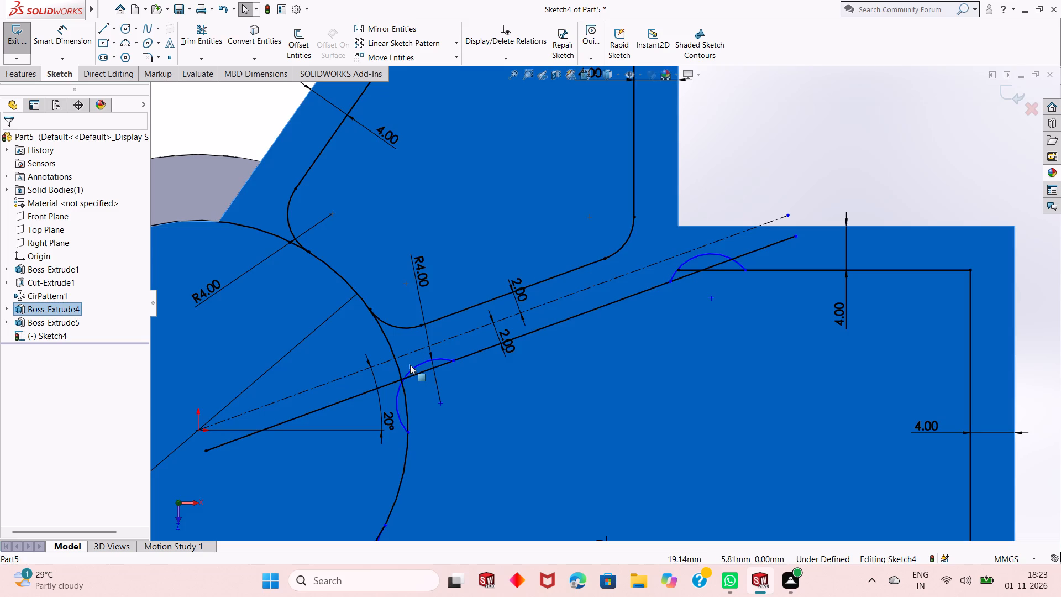
{"action": "key", "text": "Escape"}
{"action": "key", "text": "Escape"}
{"action": "left_click", "coordinate": [410, 371]}
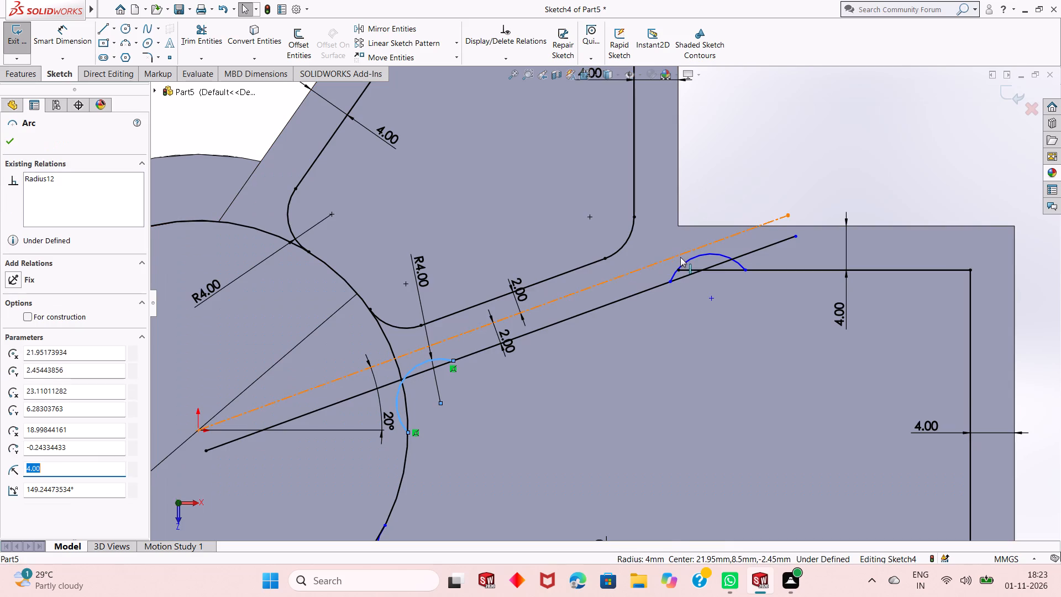
{"action": "left_click", "coordinate": [690, 261], "text": "ctrl"}
{"action": "scroll", "coordinate": [595, 292], "scroll_direction": "up", "scroll_amount": 3}
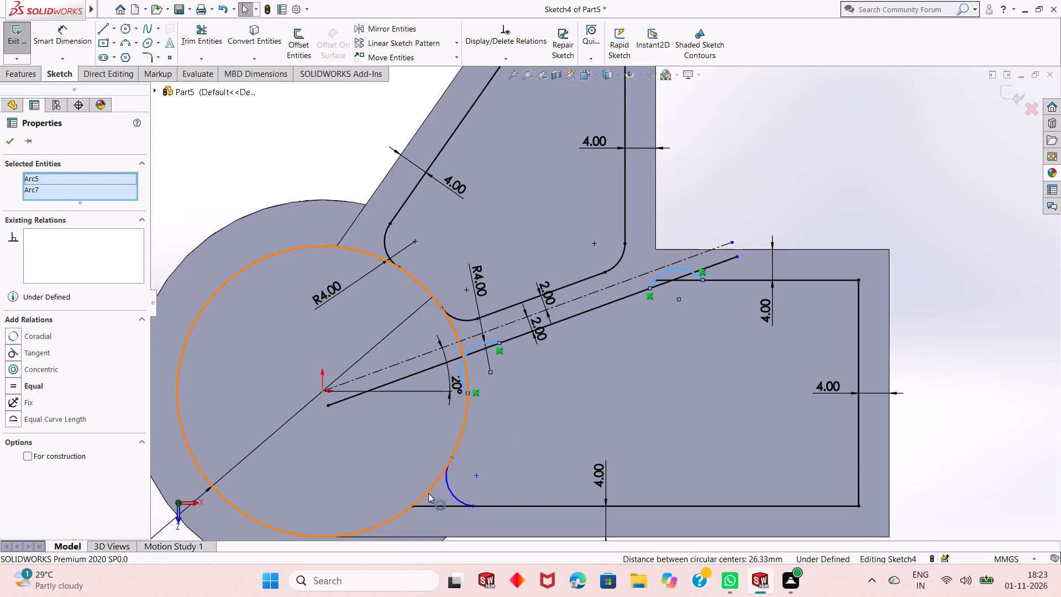
{"action": "left_click", "coordinate": [448, 492], "text": "ctrl"}
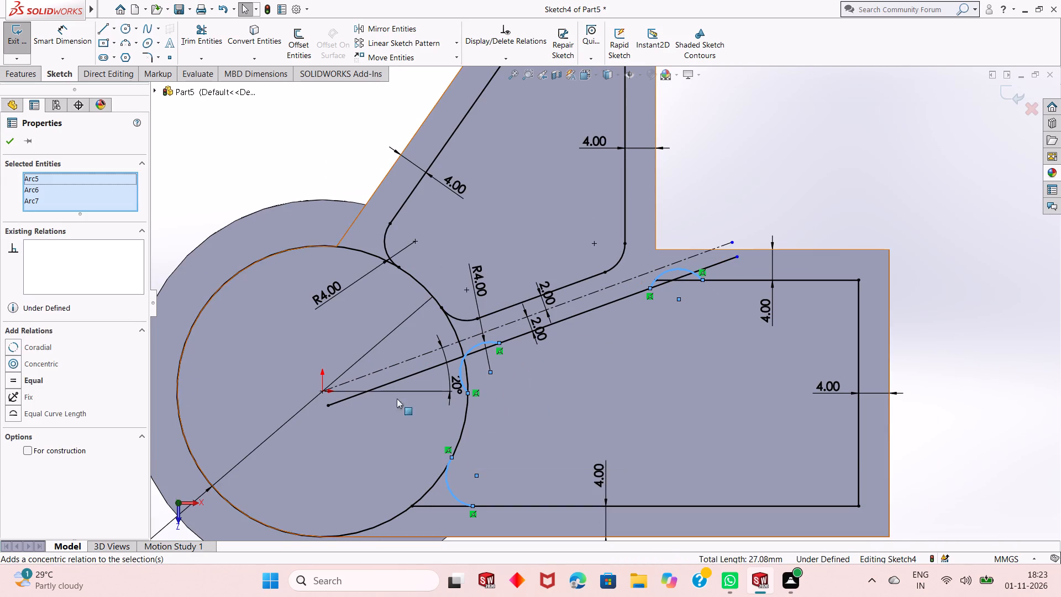
{"action": "left_click", "coordinate": [34, 381]}
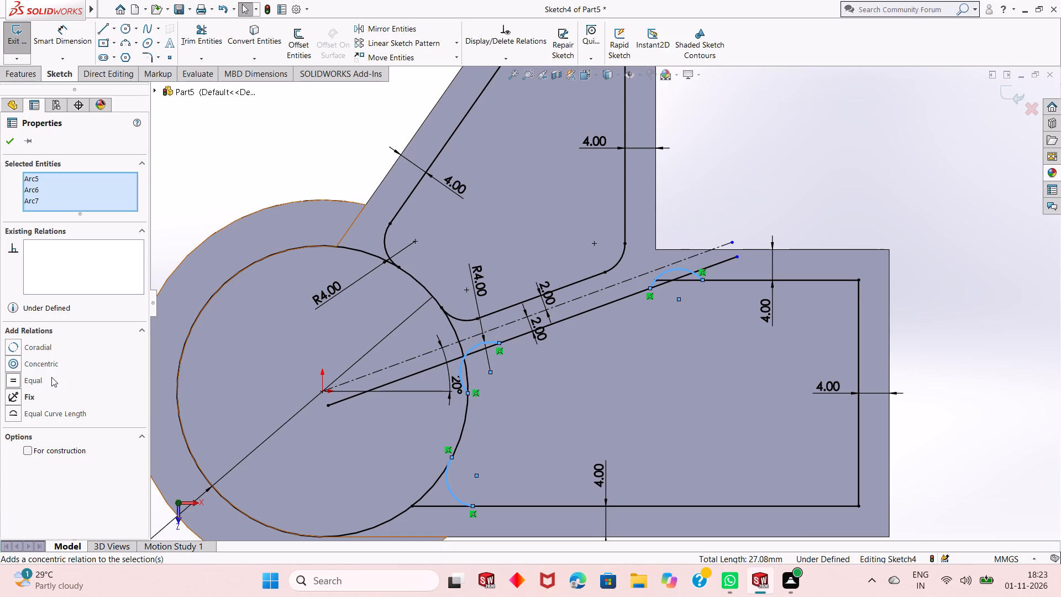
{"action": "key", "text": "Escape"}
{"action": "key", "text": "Escape"}
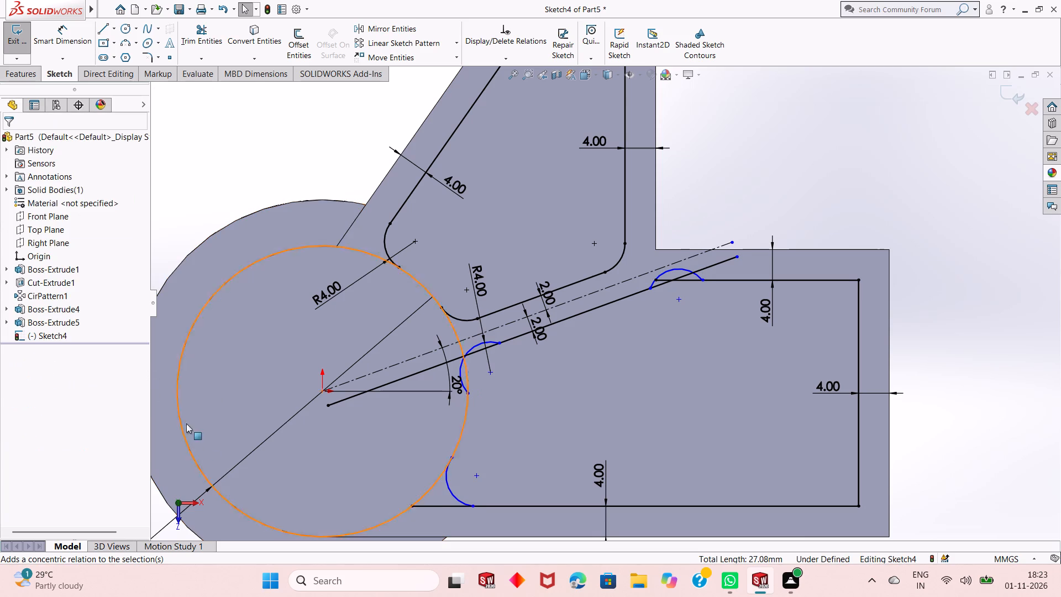
Make the lower pocket's bottom corner arc tangent to the 38 mm circle and to the arm's bottom offset line.
{"action": "left_click", "coordinate": [452, 491]}
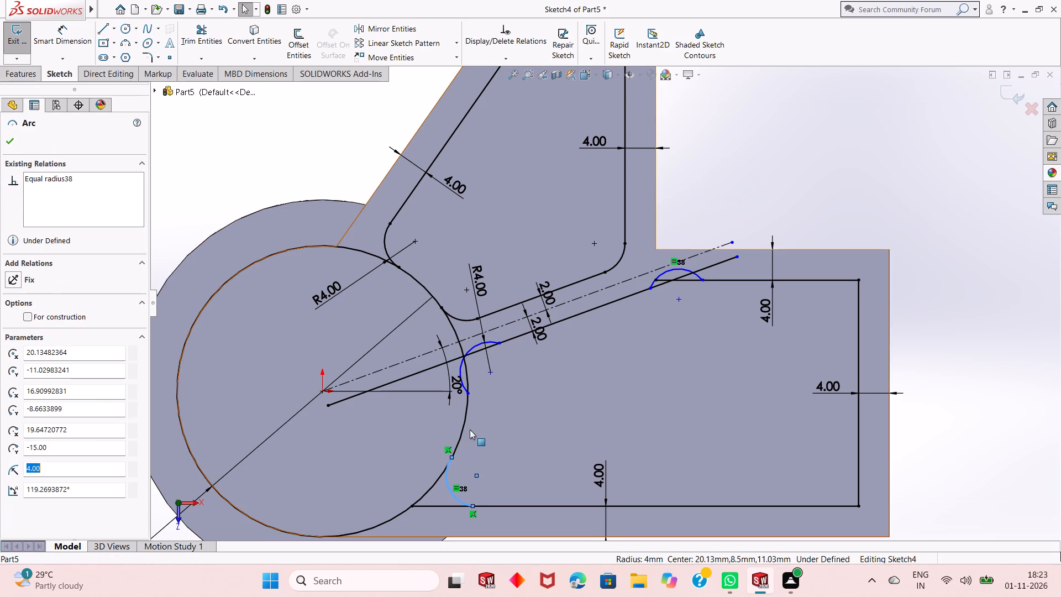
{"action": "left_click", "coordinate": [465, 425], "text": "ctrl"}
{"action": "left_click", "coordinate": [513, 375]}
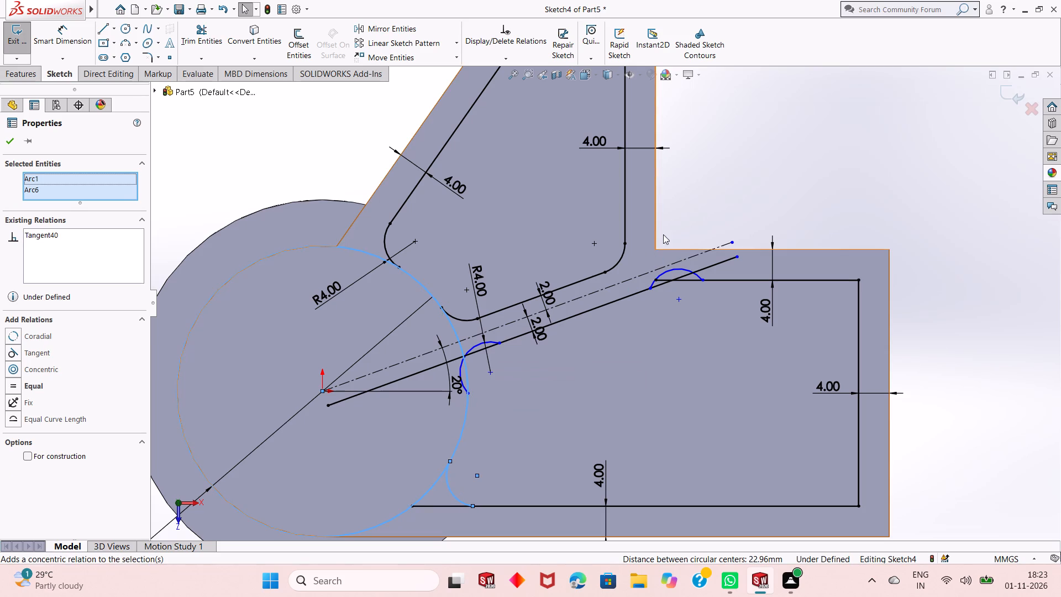
{"action": "left_click", "coordinate": [711, 188]}
{"action": "left_click", "coordinate": [453, 496]}
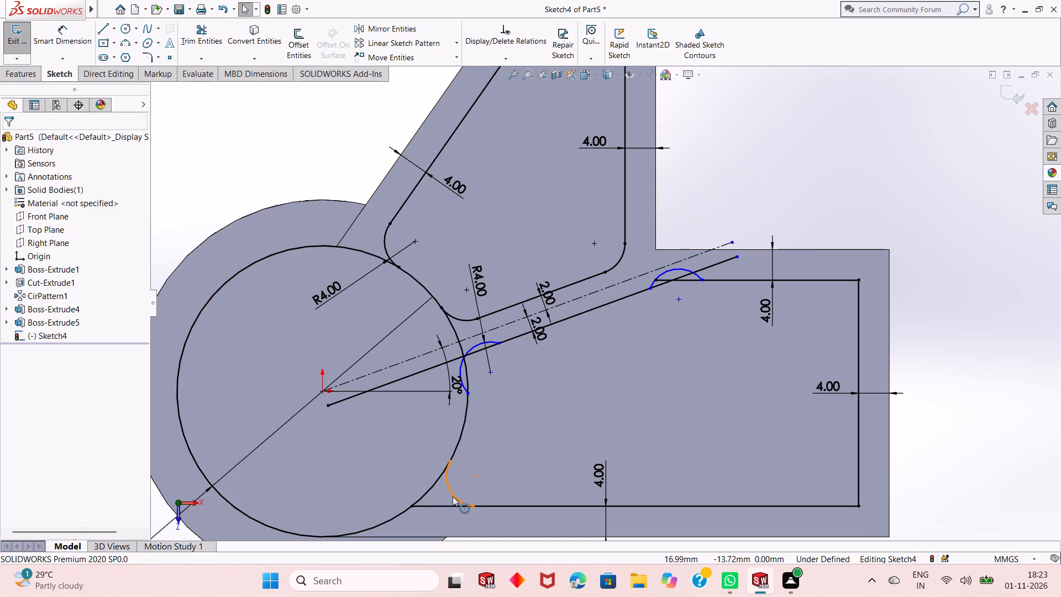
{"action": "left_click", "coordinate": [486, 505], "text": "ctrl"}
{"action": "left_click", "coordinate": [518, 457]}
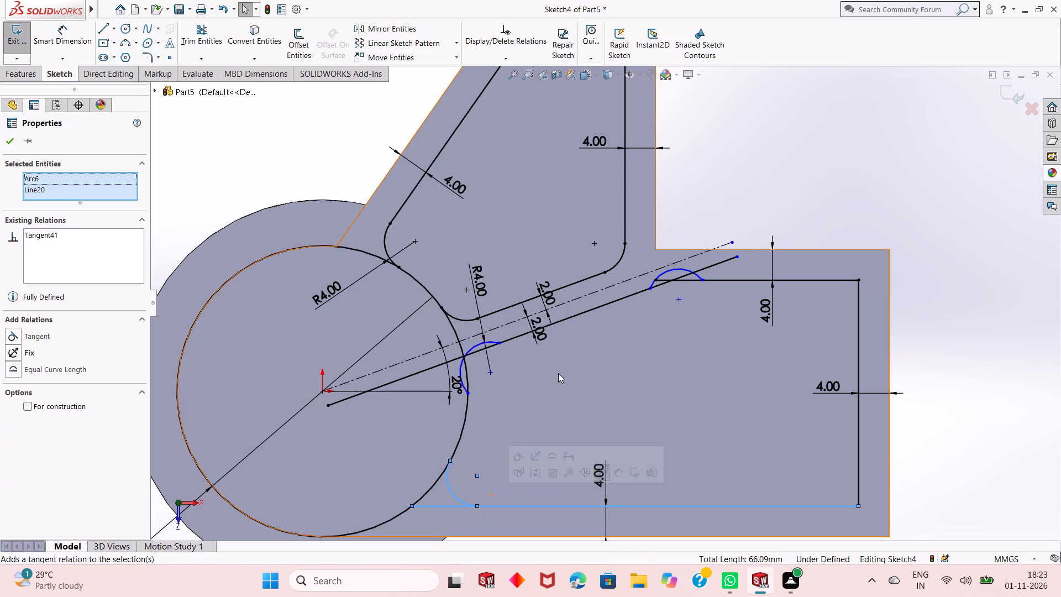
{"action": "left_click", "coordinate": [715, 187]}
Make the 4 mm arc near the rib's root tangent to the rib's lower line and to the 38 mm circle.
{"action": "left_click", "coordinate": [465, 353]}
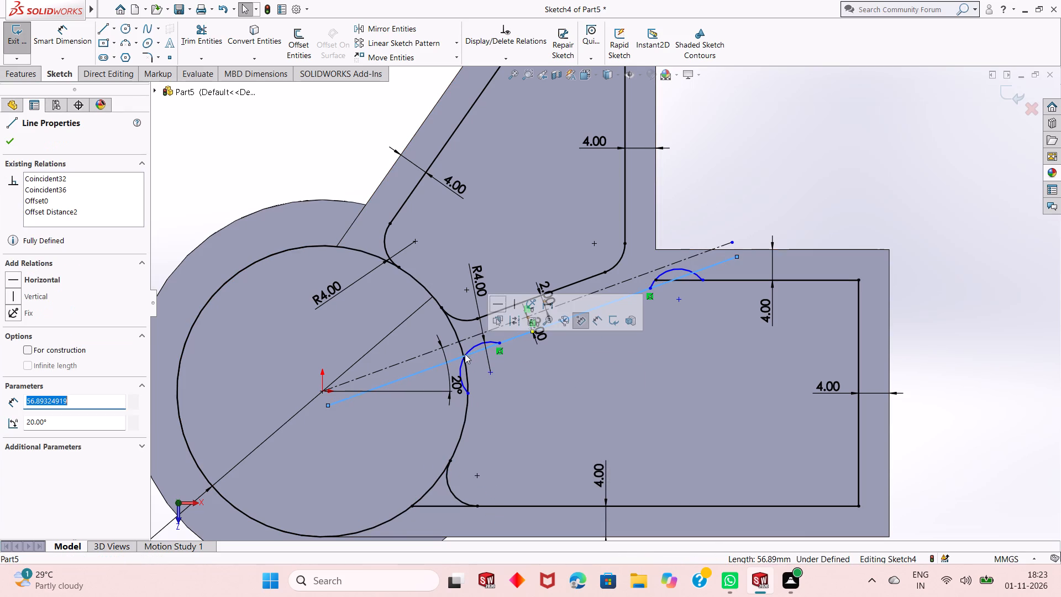
{"action": "left_click", "coordinate": [476, 344], "text": "ctrl"}
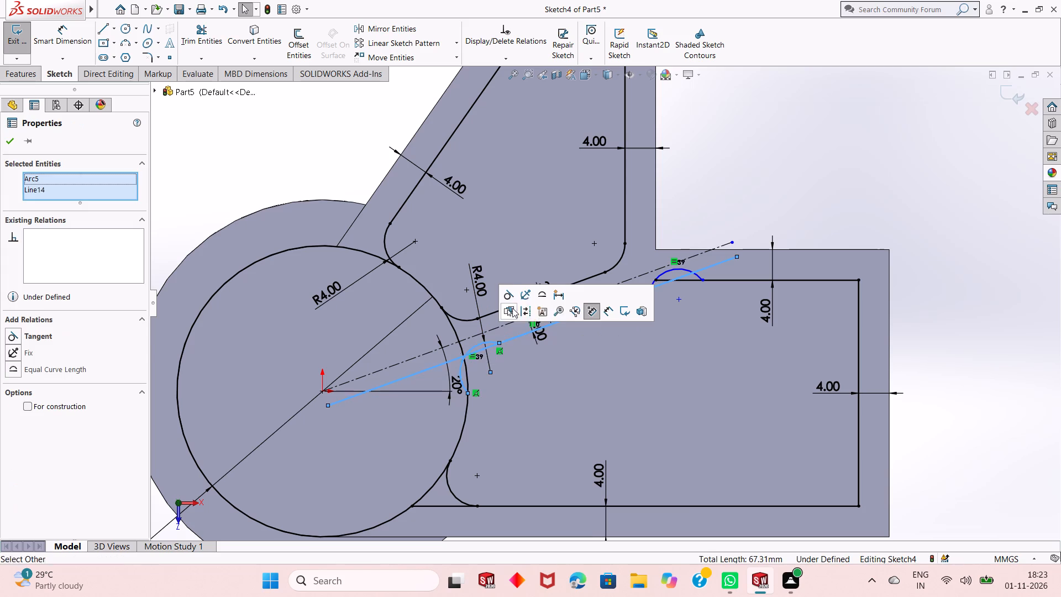
{"action": "left_click", "coordinate": [508, 300]}
{"action": "left_click", "coordinate": [312, 179]}
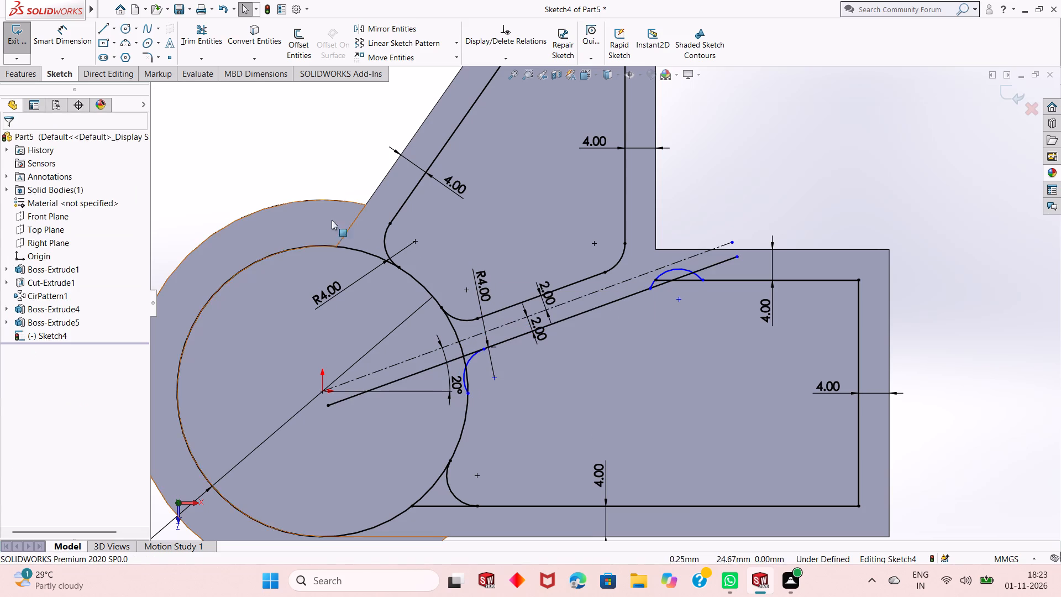
{"action": "left_click", "coordinate": [468, 364]}
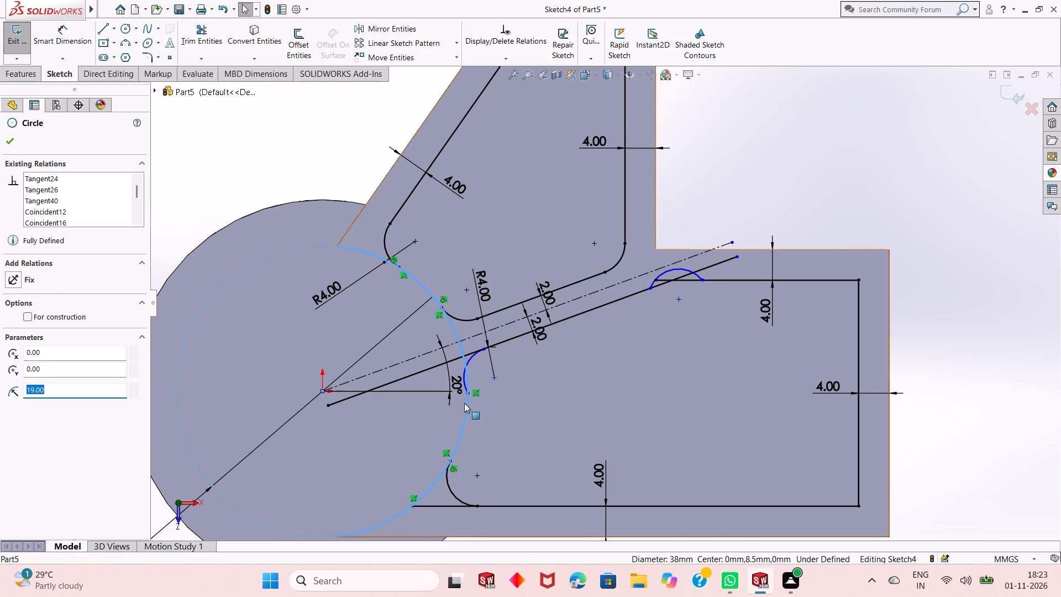
{"action": "left_click", "coordinate": [470, 362], "text": "ctrl"}
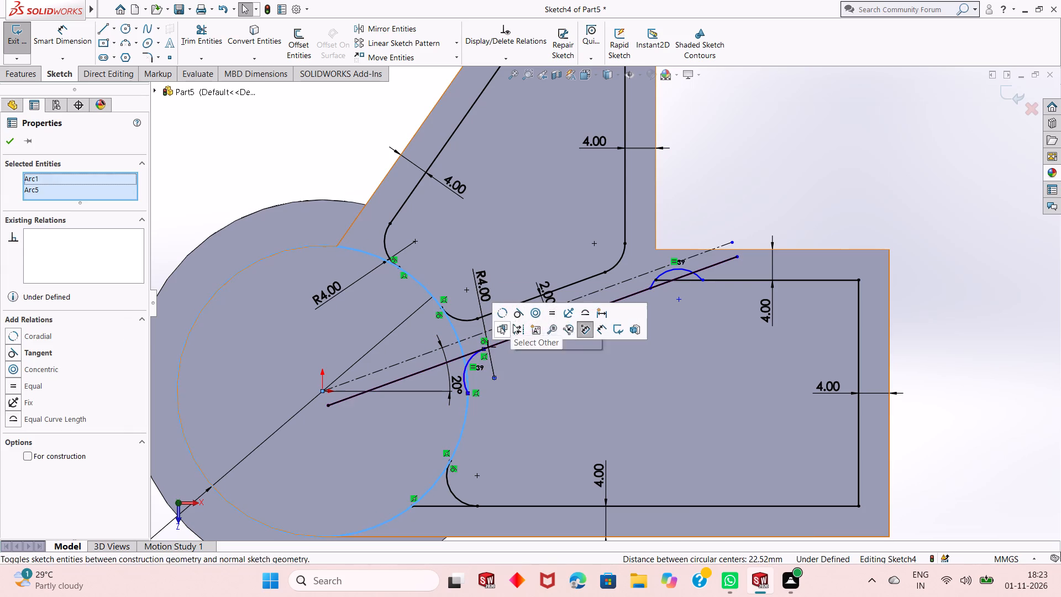
{"action": "left_click", "coordinate": [519, 314]}
{"action": "left_click", "coordinate": [208, 185]}
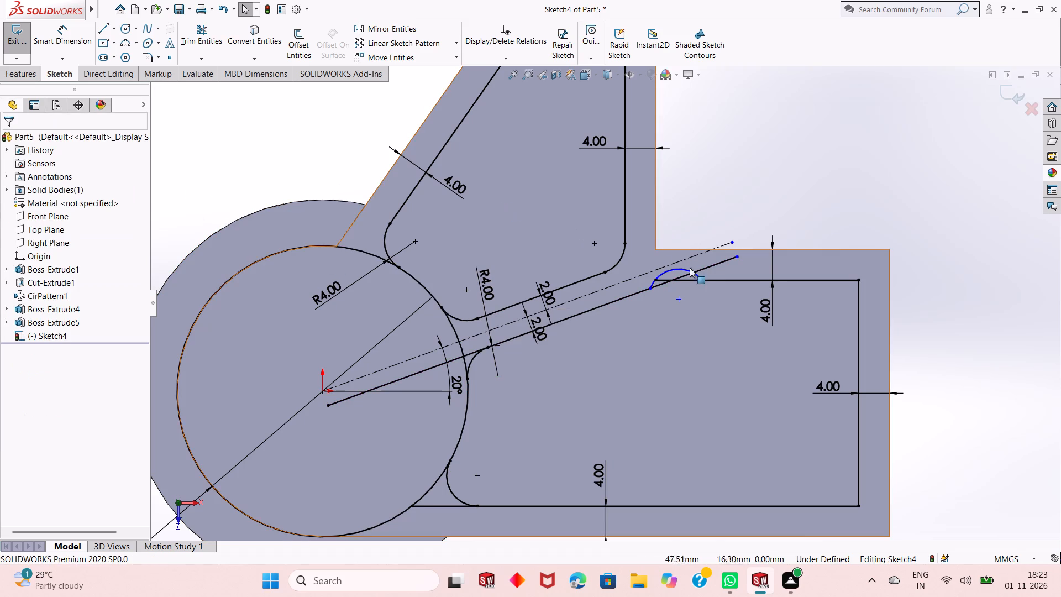
Make the arc at the rib's outer end tangent to the rib's lower line and to the arm's top offset line.
{"action": "left_click", "coordinate": [686, 268]}
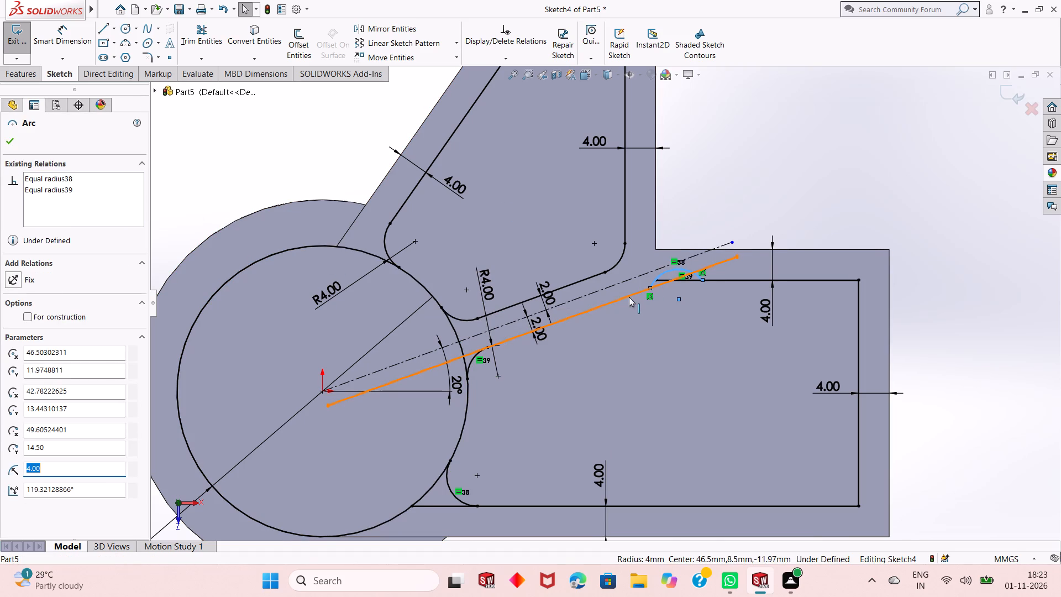
{"action": "left_click", "coordinate": [627, 297], "text": "ctrl"}
{"action": "left_click", "coordinate": [657, 245]}
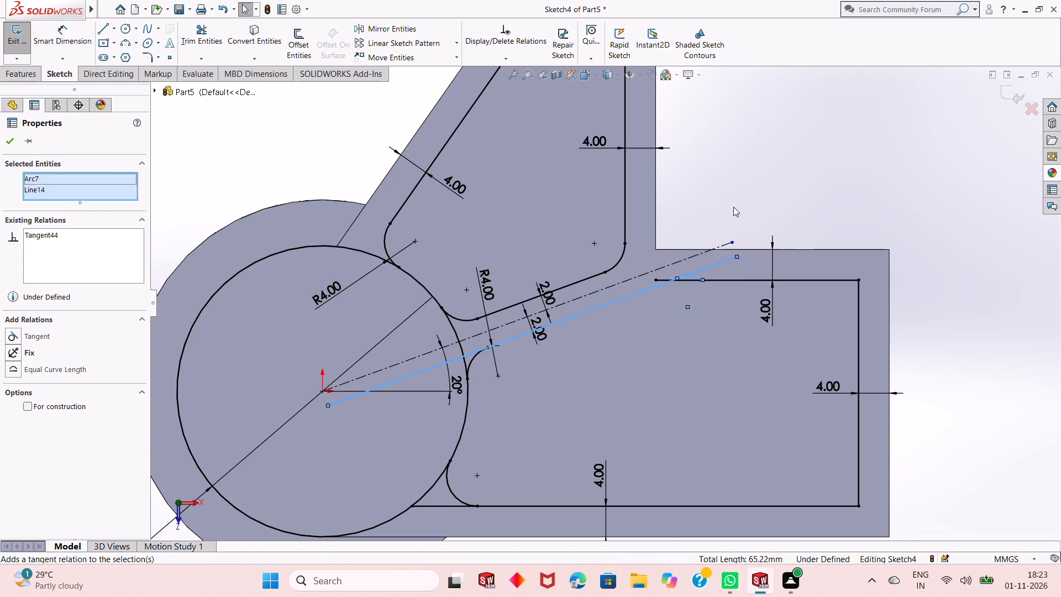
{"action": "left_click", "coordinate": [733, 207]}
{"action": "scroll", "coordinate": [690, 279], "scroll_direction": "down", "scroll_amount": 4}
{"action": "left_click", "coordinate": [677, 280]}
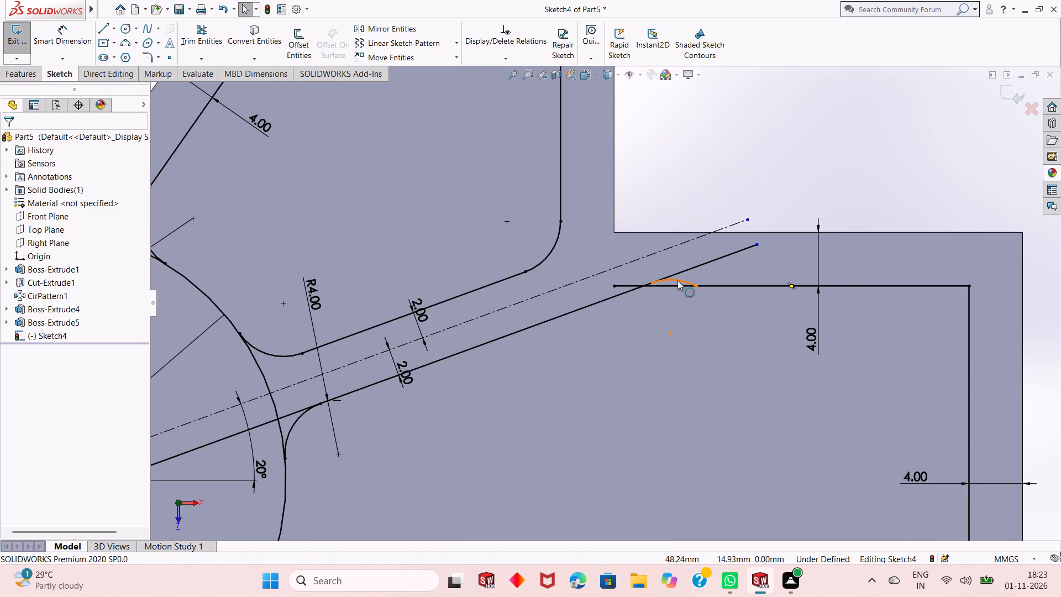
{"action": "left_click", "coordinate": [717, 285], "text": "ctrl"}
{"action": "left_click", "coordinate": [746, 238]}
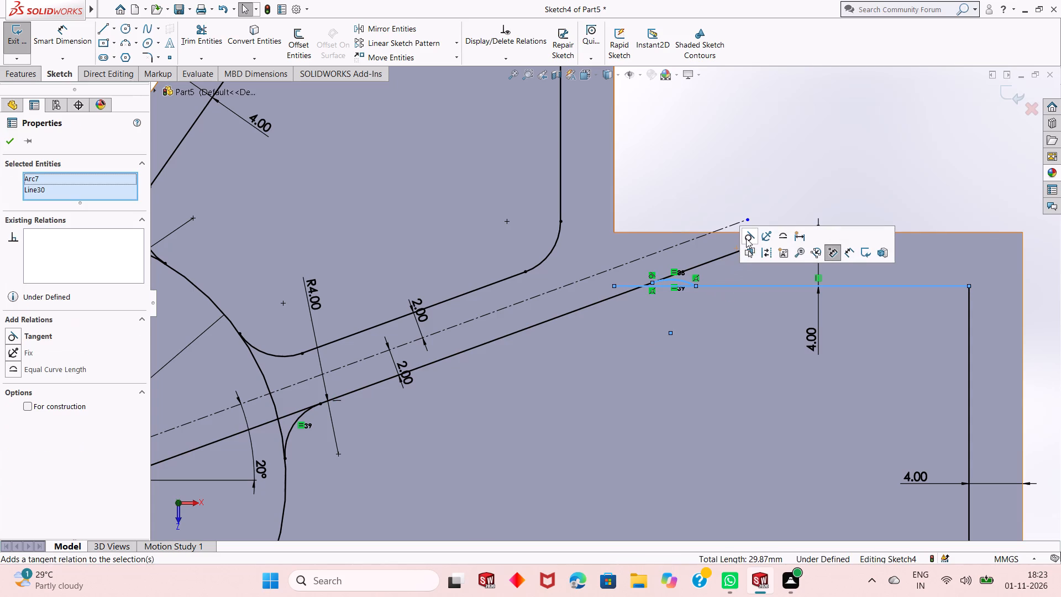
{"action": "scroll", "coordinate": [620, 280], "scroll_direction": "down", "scroll_amount": 3}
{"action": "left_click", "coordinate": [723, 160]}
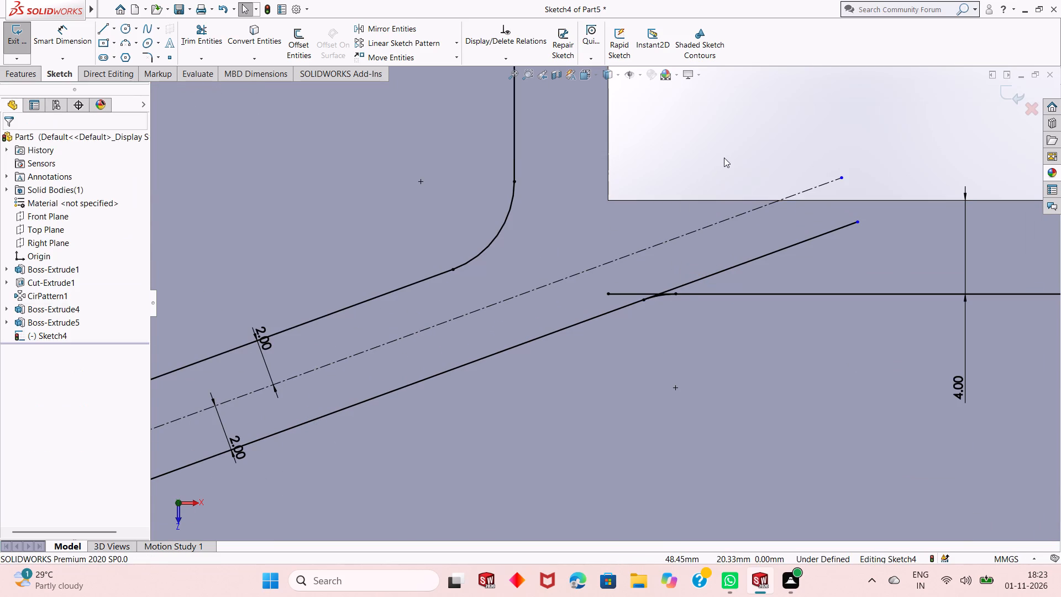
Trim the ends of the rib's lower line and the arm's top offset line that overhang their shared corner arc.
{"action": "left_click", "coordinate": [196, 40]}
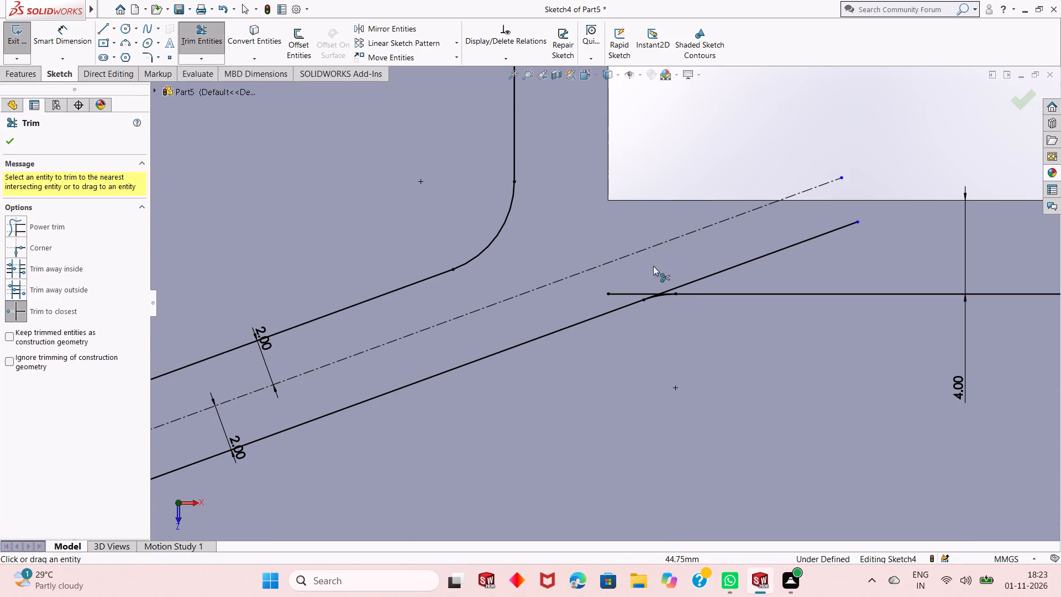
{"action": "left_click", "coordinate": [703, 276]}
{"action": "left_click", "coordinate": [632, 294]}
{"action": "scroll", "coordinate": [644, 300], "scroll_direction": "down", "scroll_amount": 4}
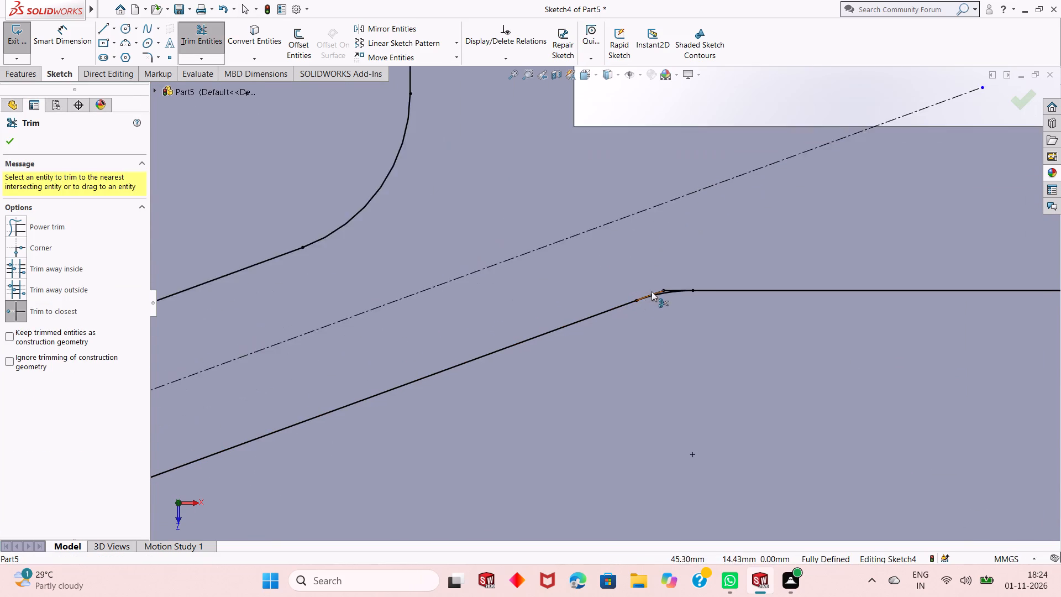
{"action": "scroll", "coordinate": [652, 291], "scroll_direction": "down", "scroll_amount": 8}
{"action": "left_click", "coordinate": [671, 295]}
{"action": "left_click", "coordinate": [644, 301]}
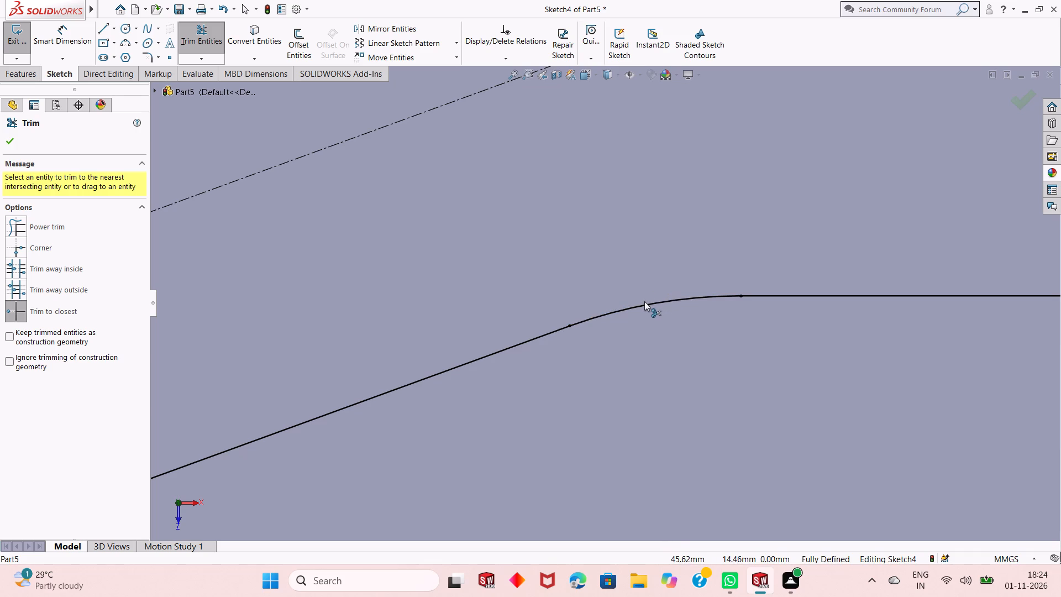
Trim the bottom offset line's overhang at its corner arc and the 38 mm circle's large portion outside the pocket profiles.
{"action": "scroll", "coordinate": [643, 301], "scroll_direction": "up", "scroll_amount": 20}
{"action": "scroll", "coordinate": [643, 301], "scroll_direction": "up", "scroll_amount": 1}
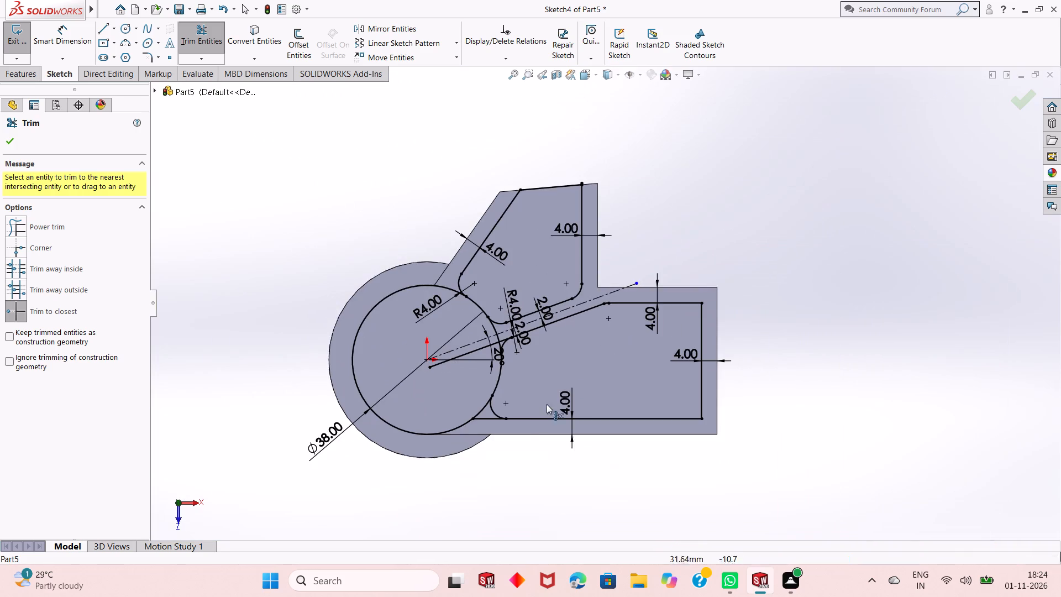
{"action": "scroll", "coordinate": [515, 422], "scroll_direction": "down", "scroll_amount": 7}
{"action": "left_click", "coordinate": [503, 320]}
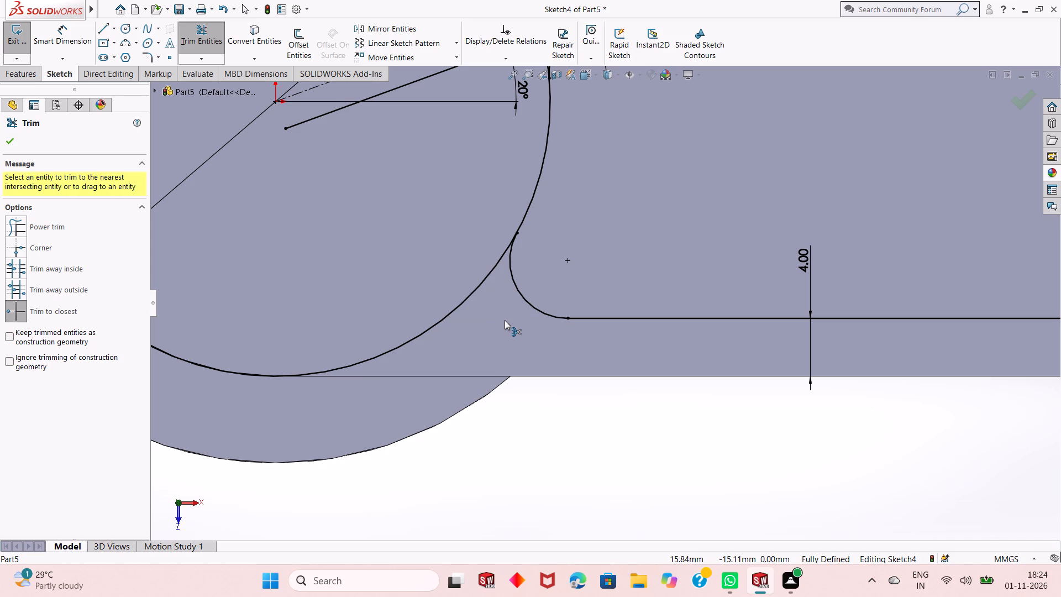
{"action": "left_click", "coordinate": [480, 284]}
{"action": "scroll", "coordinate": [480, 282], "scroll_direction": "up", "scroll_amount": 6}
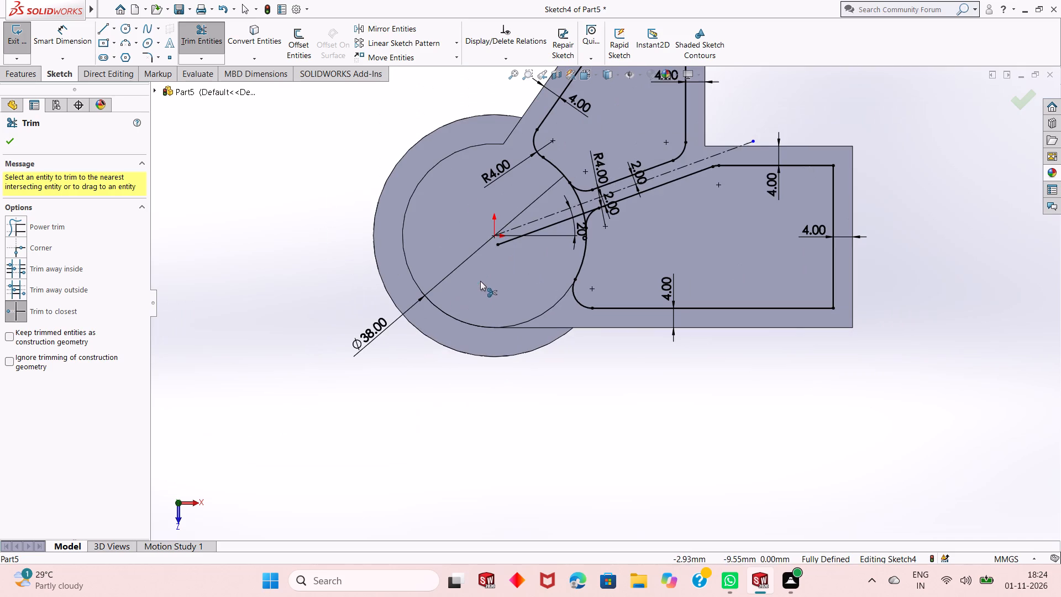
Trim the 38 mm circle's remaining segments across the rib and the rib's lower line overhanging inside the circle.
{"action": "scroll", "coordinate": [542, 205], "scroll_direction": "down", "scroll_amount": 4}
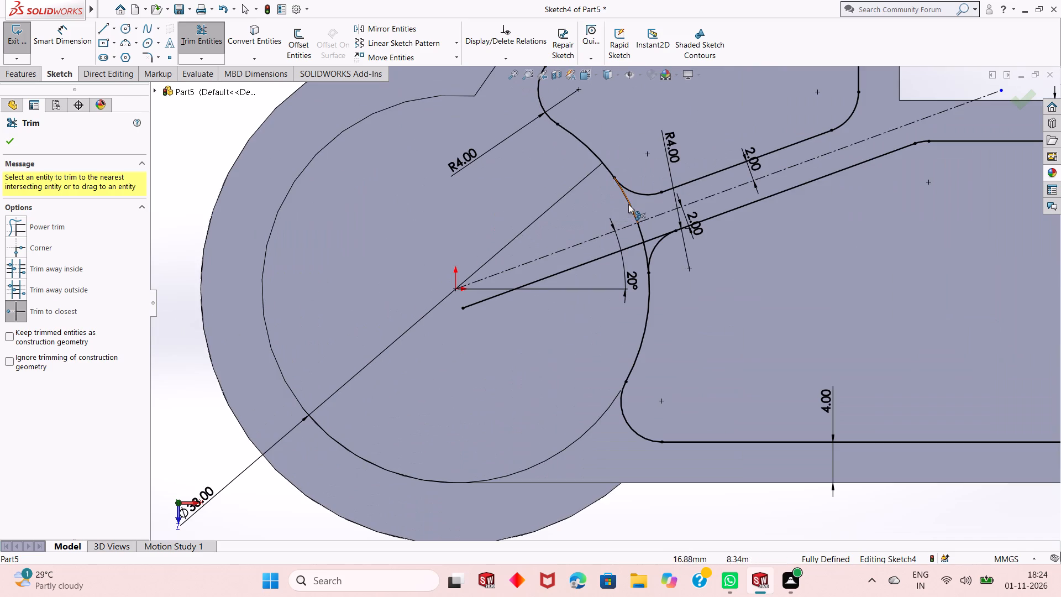
{"action": "left_click", "coordinate": [629, 203]}
{"action": "left_click", "coordinate": [643, 227]}
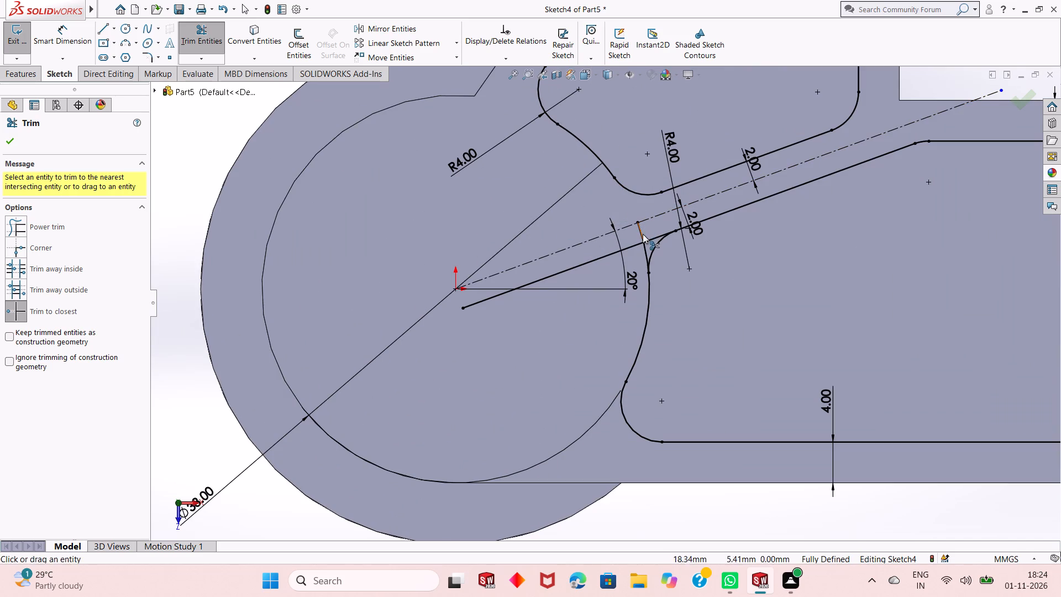
{"action": "left_click", "coordinate": [642, 234]}
{"action": "left_click", "coordinate": [643, 252]}
{"action": "left_click", "coordinate": [583, 265]}
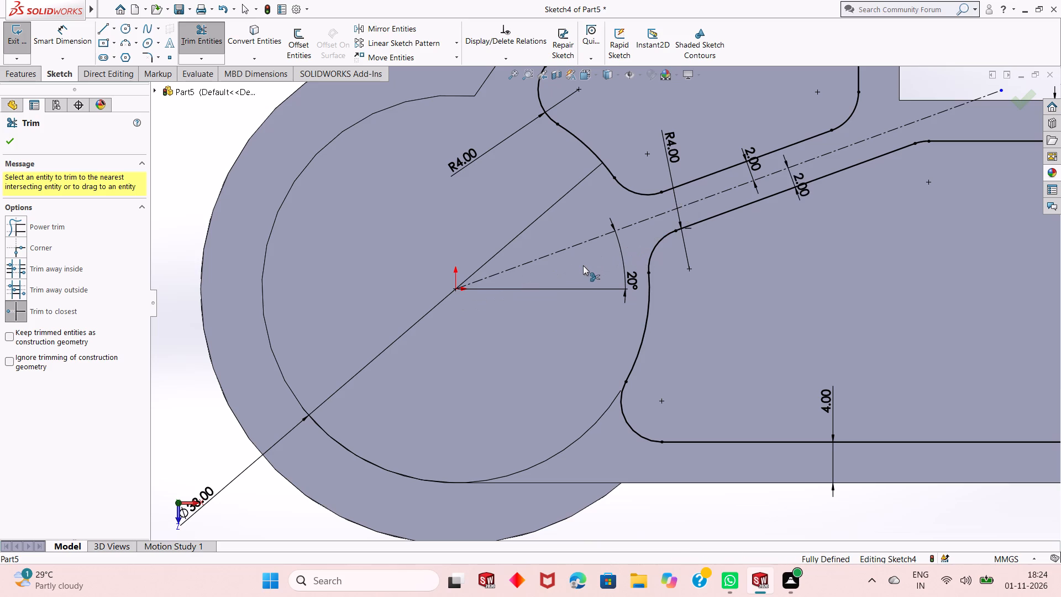
{"action": "scroll", "coordinate": [583, 265], "scroll_direction": "up", "scroll_amount": 5}
{"action": "key", "text": "Escape"}
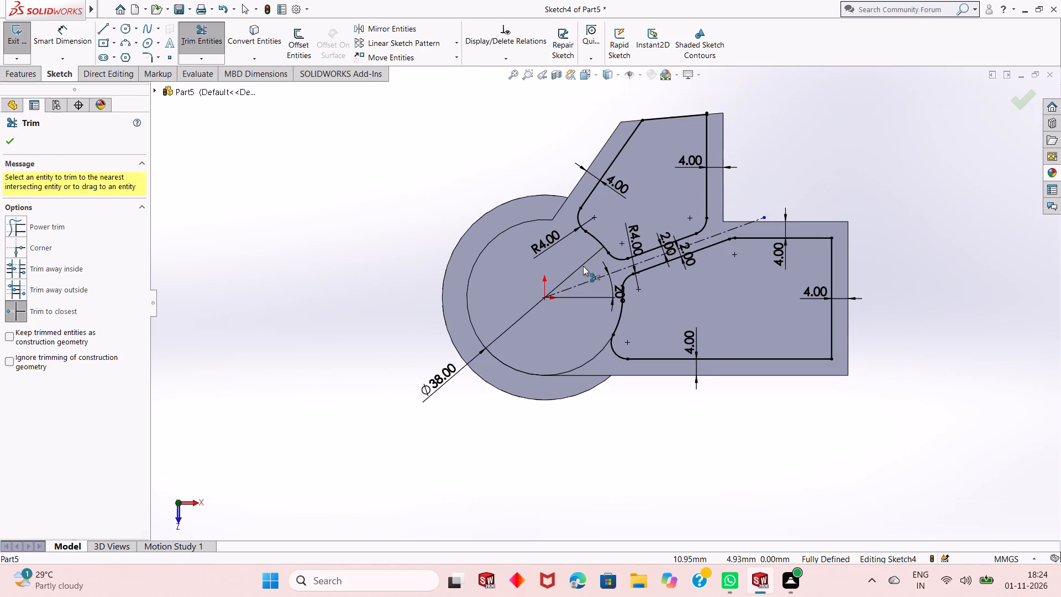
{"action": "key", "text": "Escape"}
{"action": "key", "text": "Escape"}
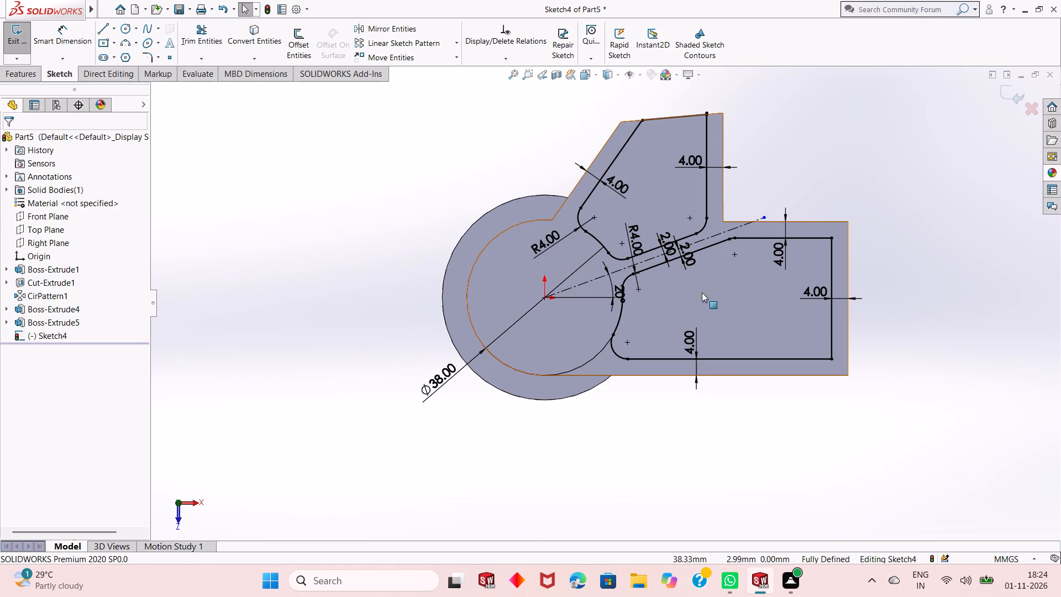
Extrude-cut the two pocket regions on either side of the rib to a blind depth of 8.5 mm.
{"action": "left_click", "coordinate": [33, 77]}
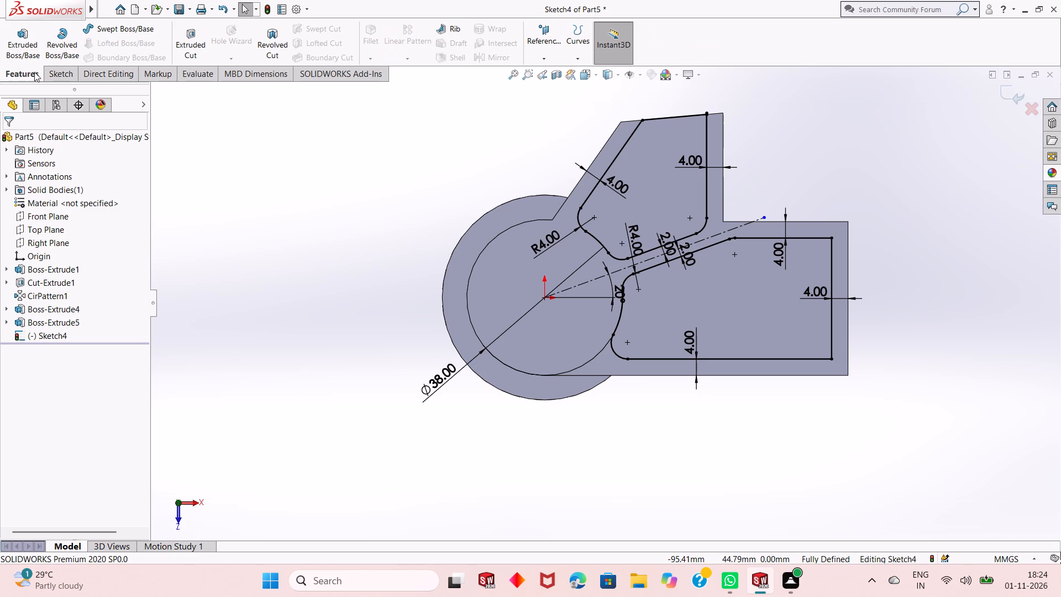
{"action": "left_click", "coordinate": [180, 41]}
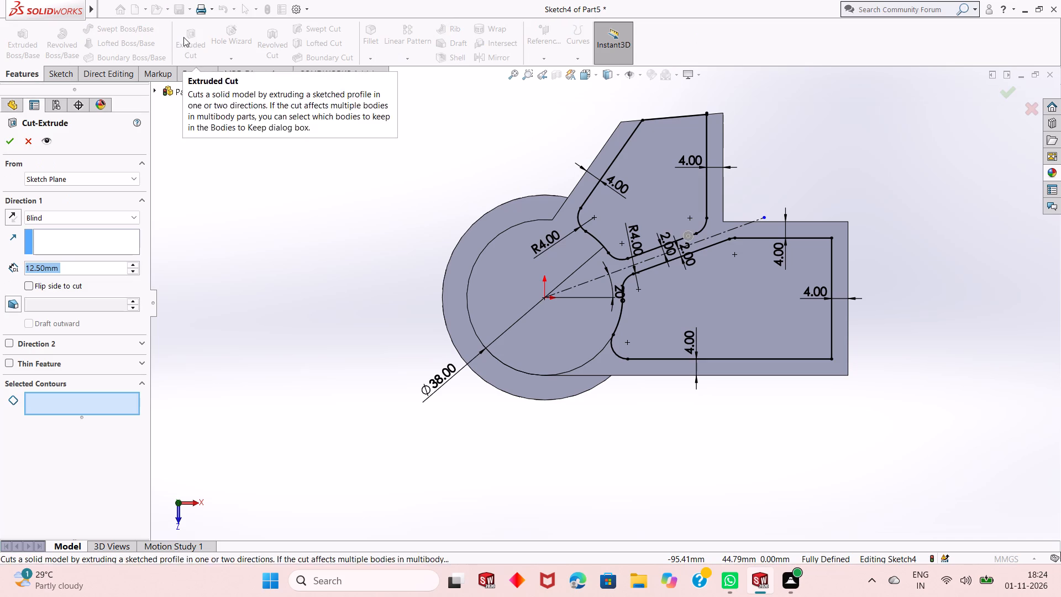
{"action": "left_click", "coordinate": [726, 282]}
{"action": "left_click", "coordinate": [642, 176]}
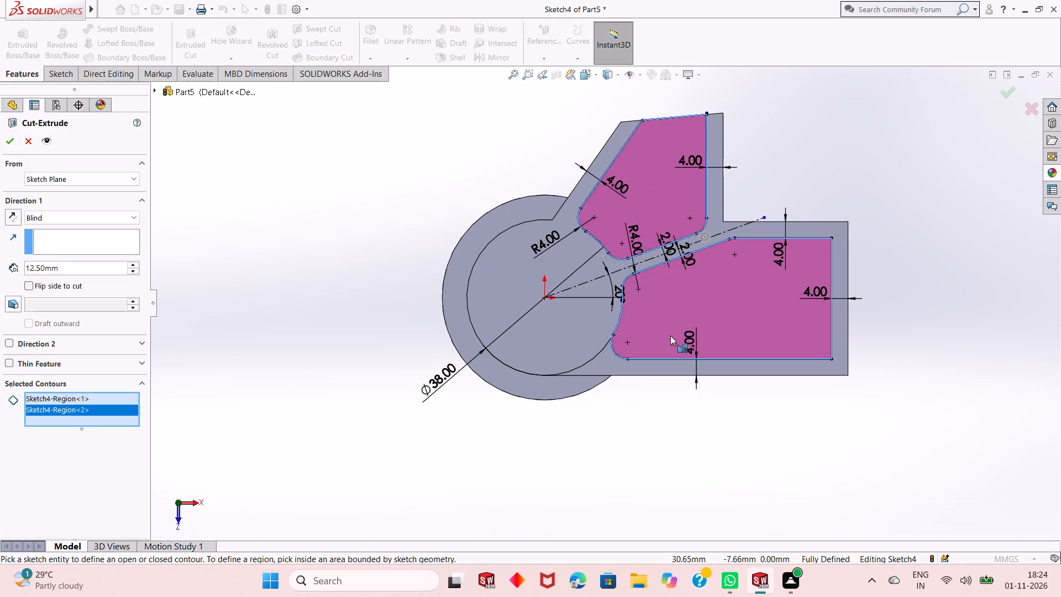
{"action": "middle_click_drag", "start_coordinate": [670, 344], "coordinate": [666, 198]}
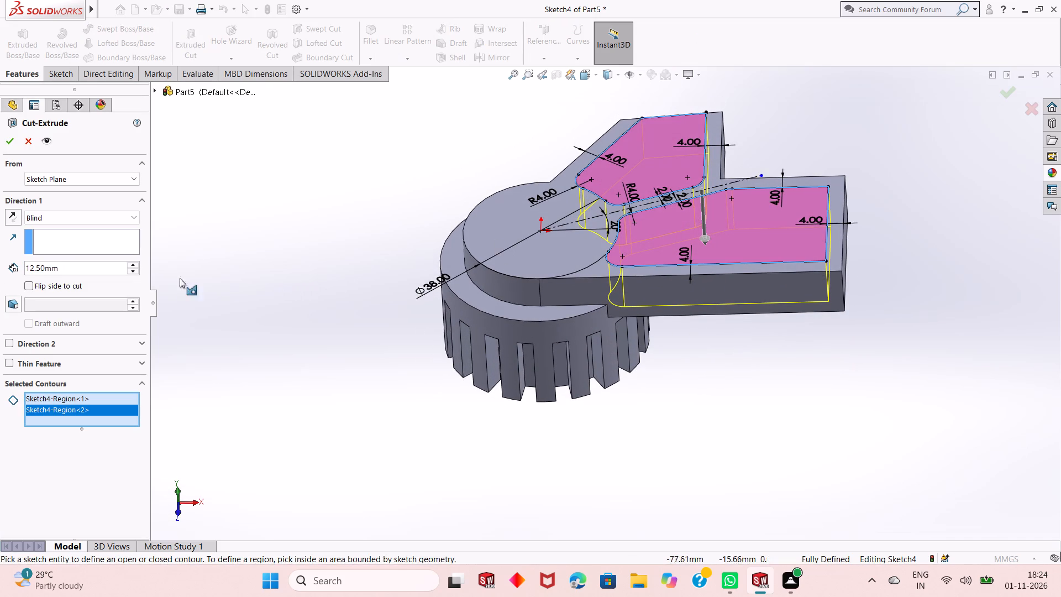
{"action": "double_click", "coordinate": [72, 275]}
{"action": "double_click", "coordinate": [75, 265]}
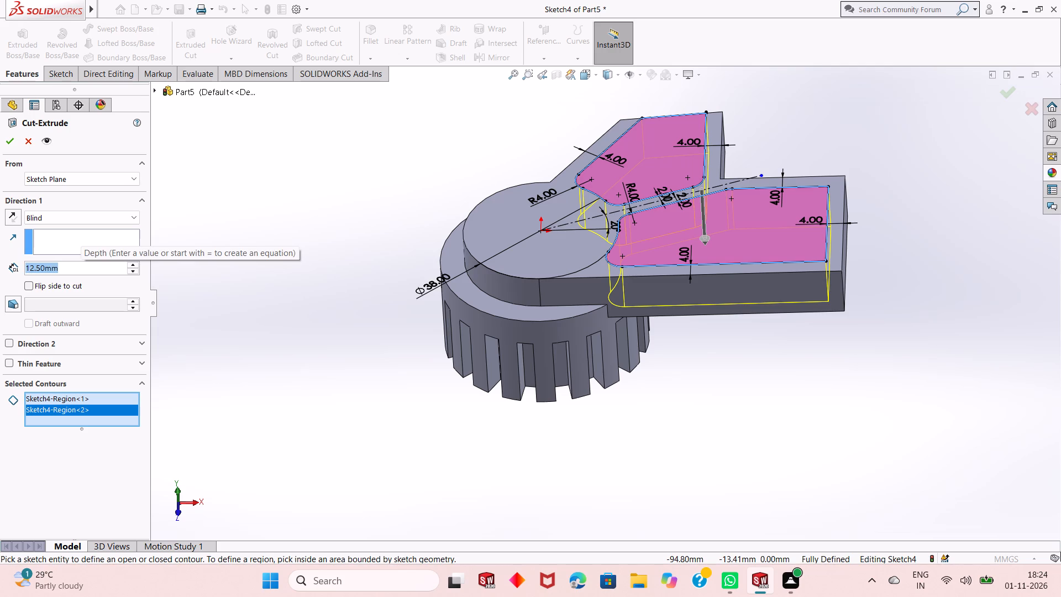
{"action": "type", "text": "8.5"}
{"action": "key", "text": "Return"}
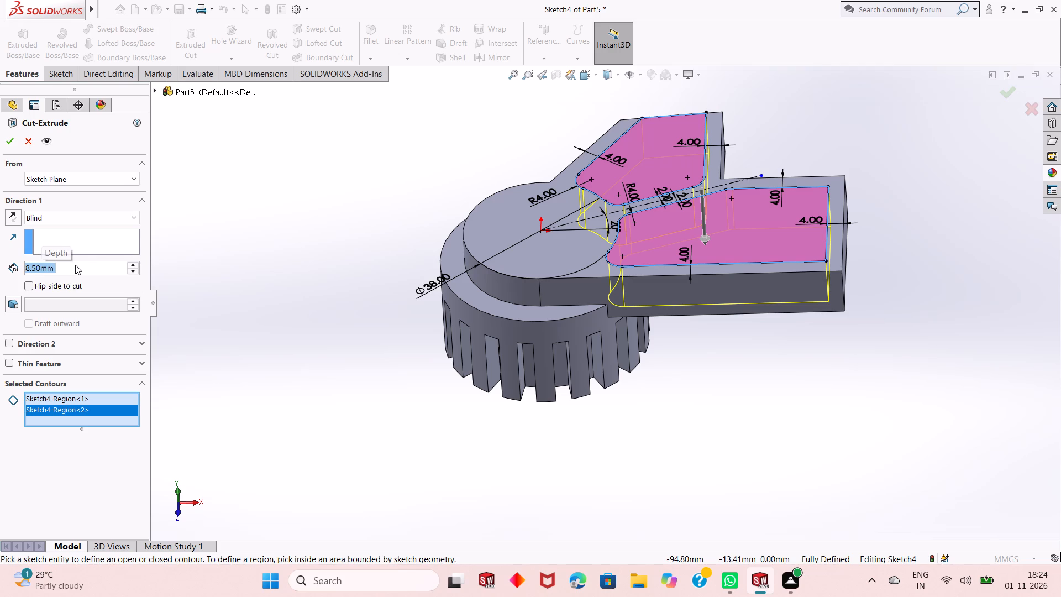
{"action": "left_click", "coordinate": [9, 139]}
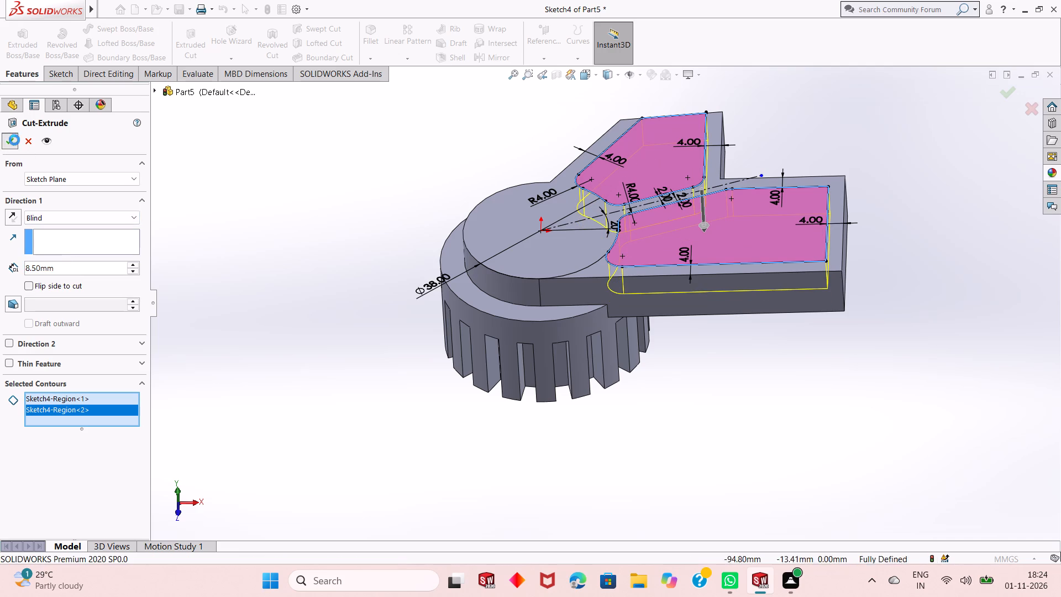
{"action": "key", "text": "Escape"}
On the arm's top face, sketch two circles about 16 mm apart vertically near its outer end, the upper about 9.8 mm in diameter.
{"action": "middle_click_drag", "start_coordinate": [631, 212], "coordinate": [645, 263]}
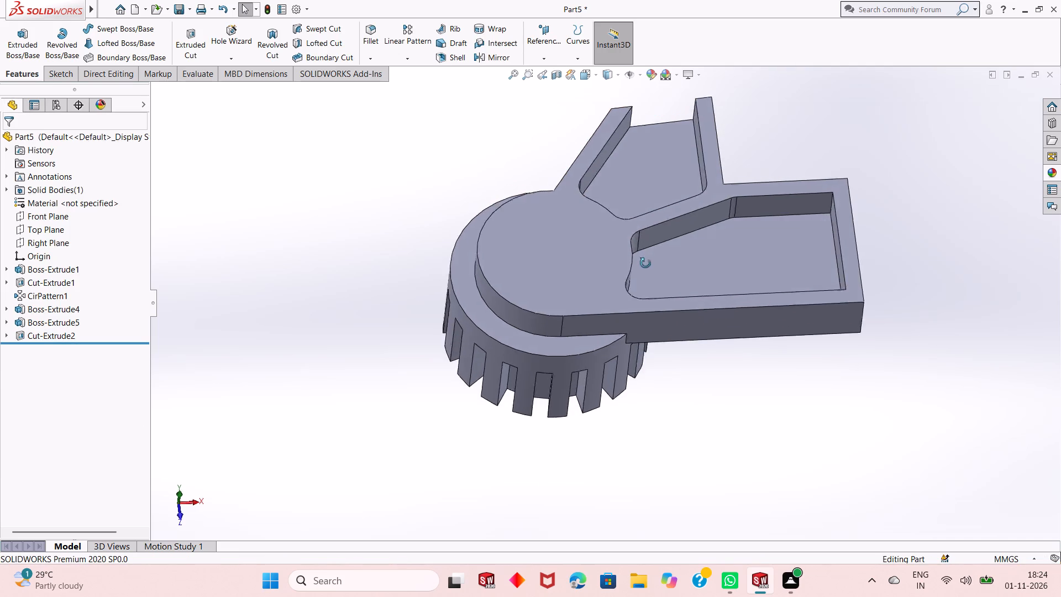
{"action": "middle_click_drag", "start_coordinate": [645, 263], "coordinate": [659, 300]}
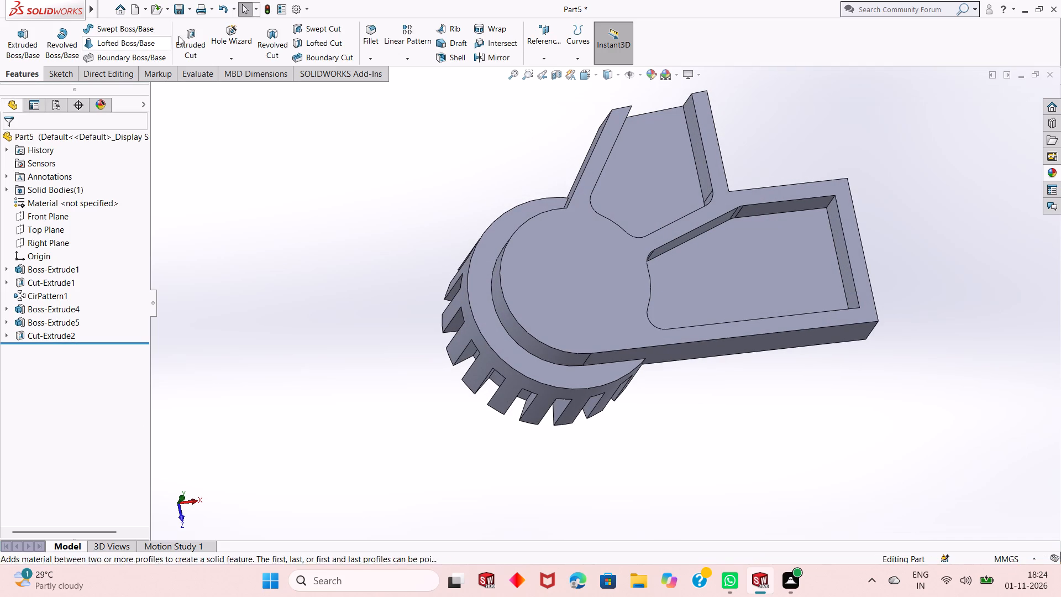
{"action": "left_click", "coordinate": [849, 214]}
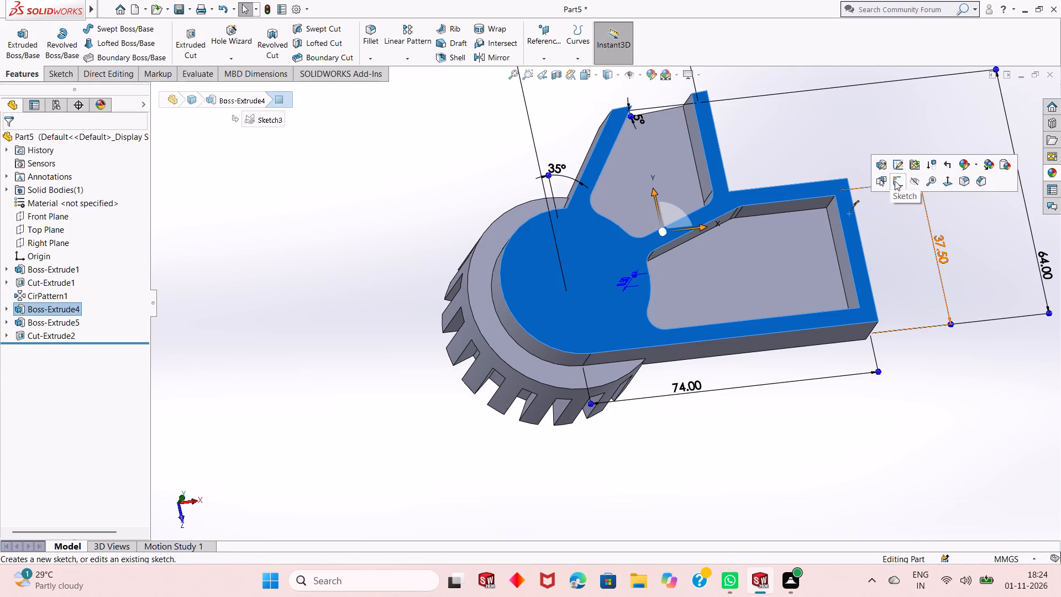
{"action": "left_click", "coordinate": [899, 182]}
{"action": "key", "text": "ctrl+8"}
{"action": "key", "text": "Escape"}
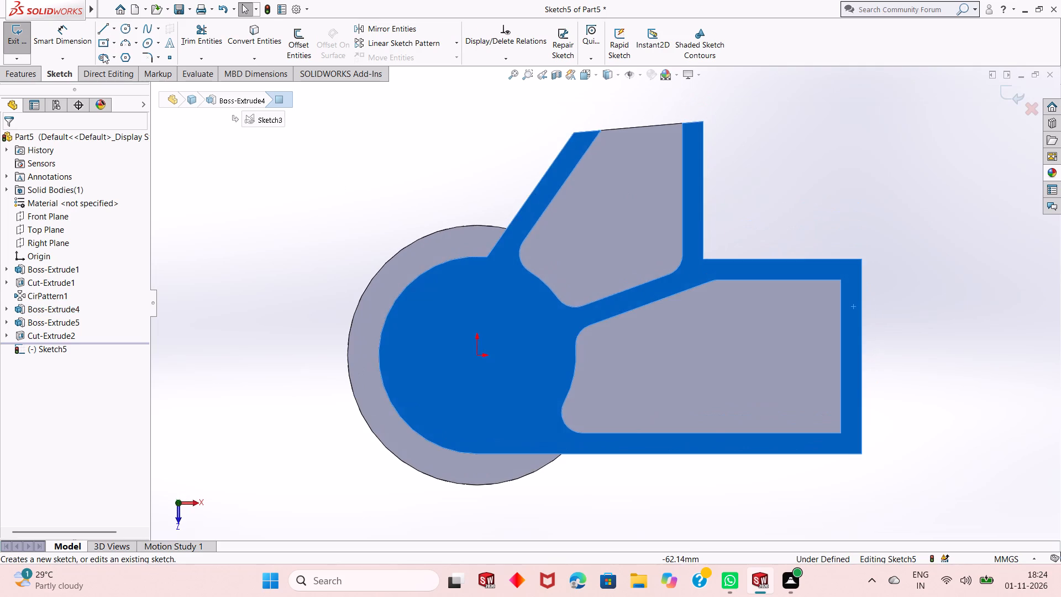
{"action": "key", "text": "Escape"}
{"action": "key", "text": "Escape"}
{"action": "left_click", "coordinate": [125, 27]}
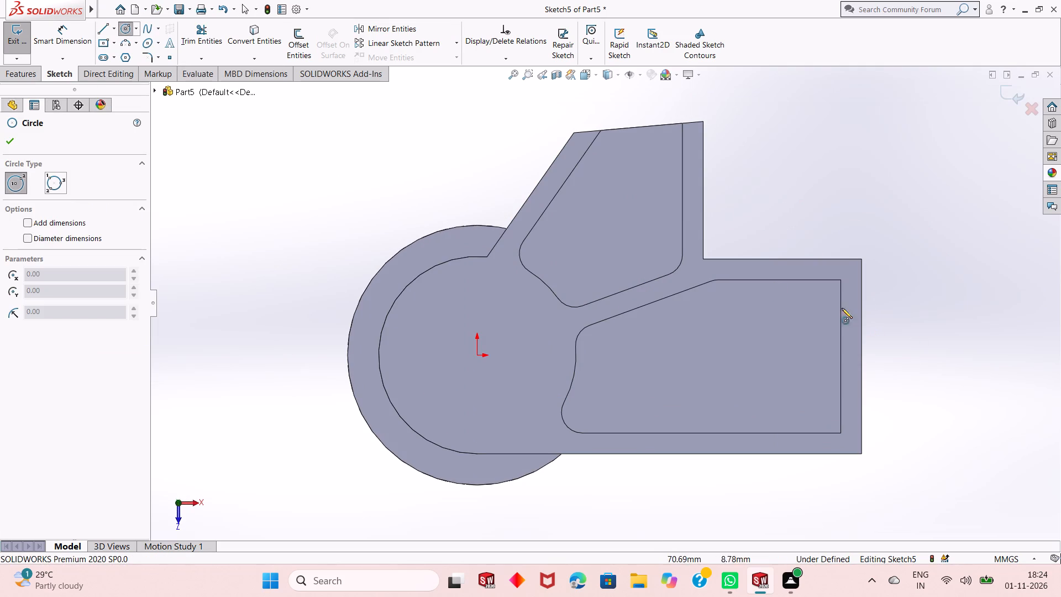
{"action": "left_click", "coordinate": [812, 305]}
{"action": "left_click", "coordinate": [814, 330]}
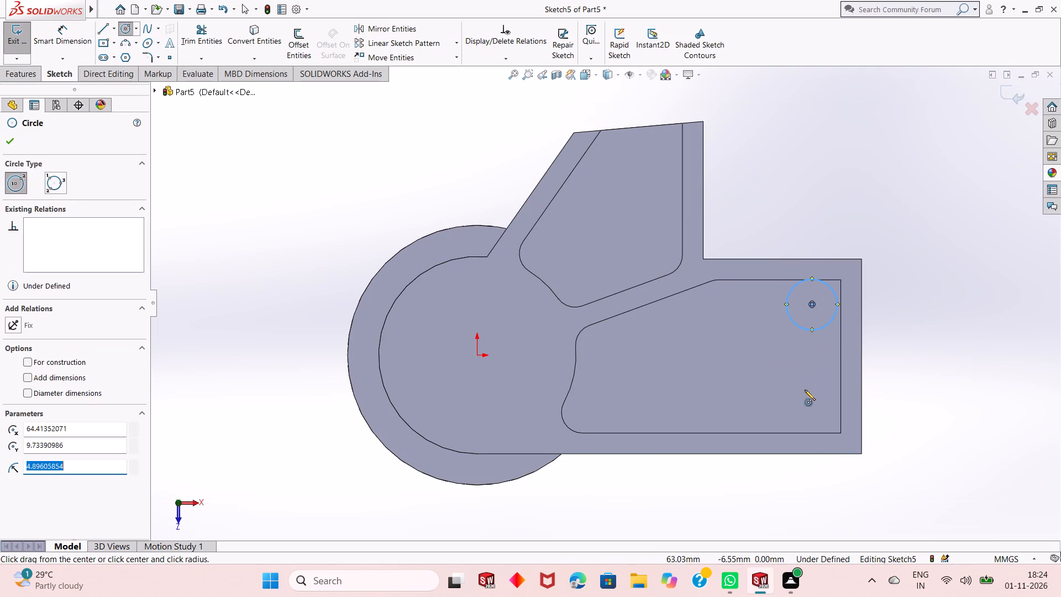
{"action": "left_click", "coordinate": [809, 389]}
{"action": "left_click", "coordinate": [817, 366]}
{"action": "key", "text": "Escape"}
{"action": "key", "text": "Escape"}
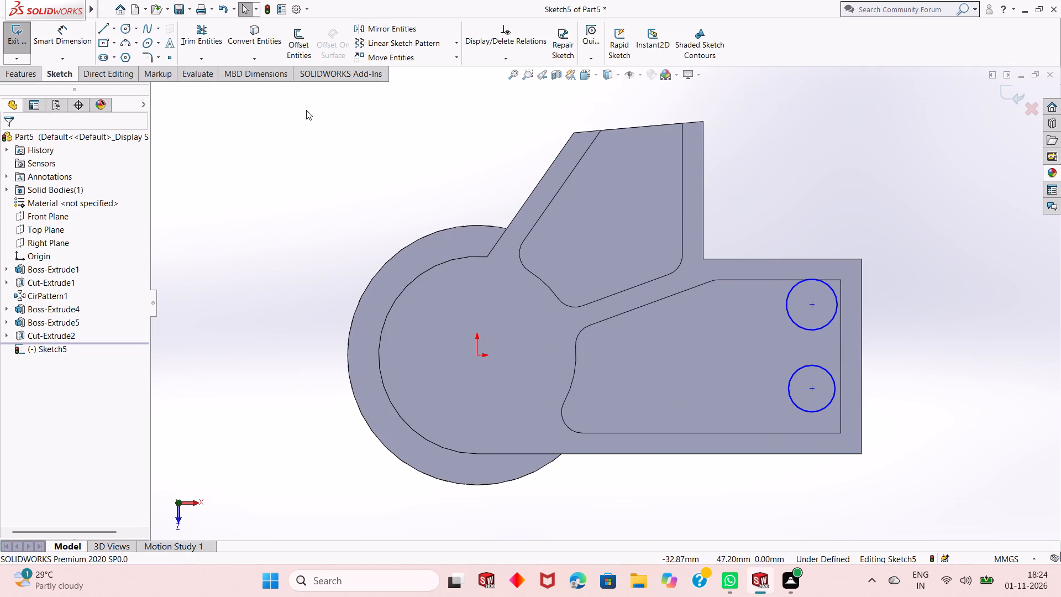
Dimension the upper circle's diameter as 9 mm.
{"action": "left_click", "coordinate": [76, 35]}
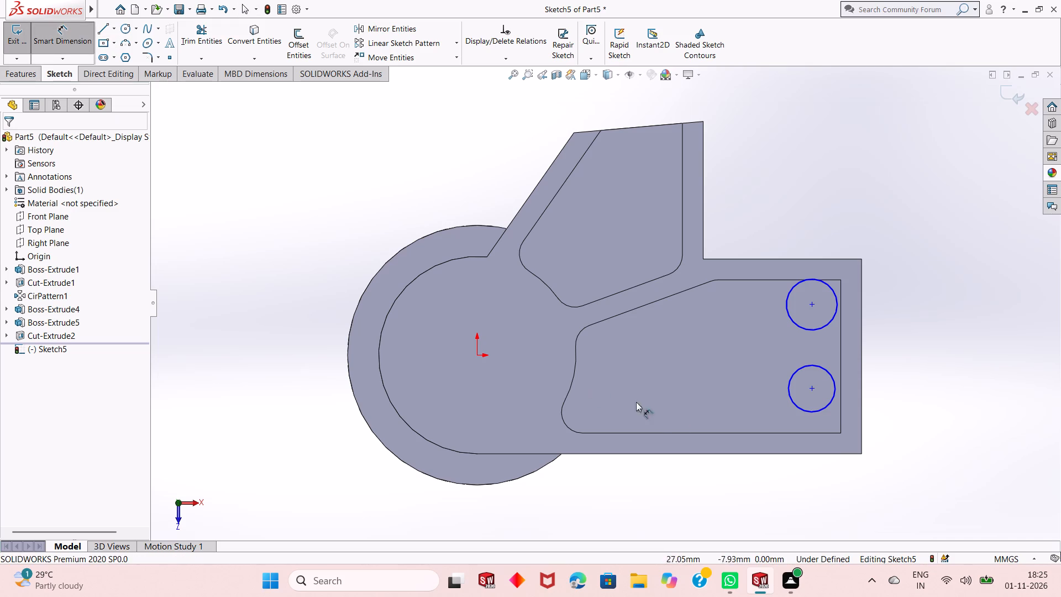
{"action": "left_click", "coordinate": [826, 324]}
{"action": "left_click", "coordinate": [947, 370]}
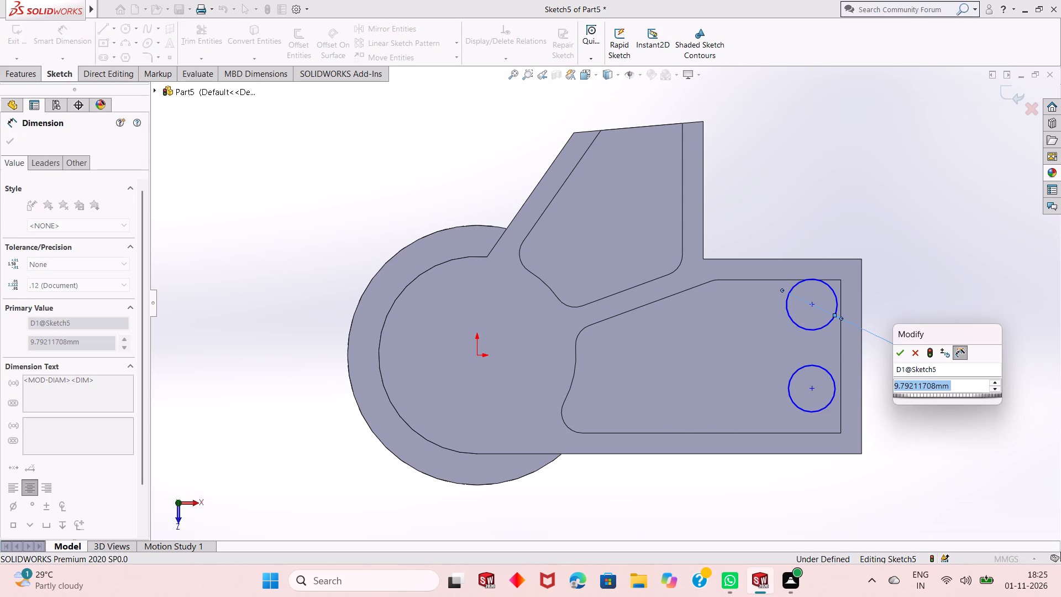
{"action": "key", "text": "9"}
{"action": "key", "text": "Return"}
{"action": "key", "text": "Escape"}
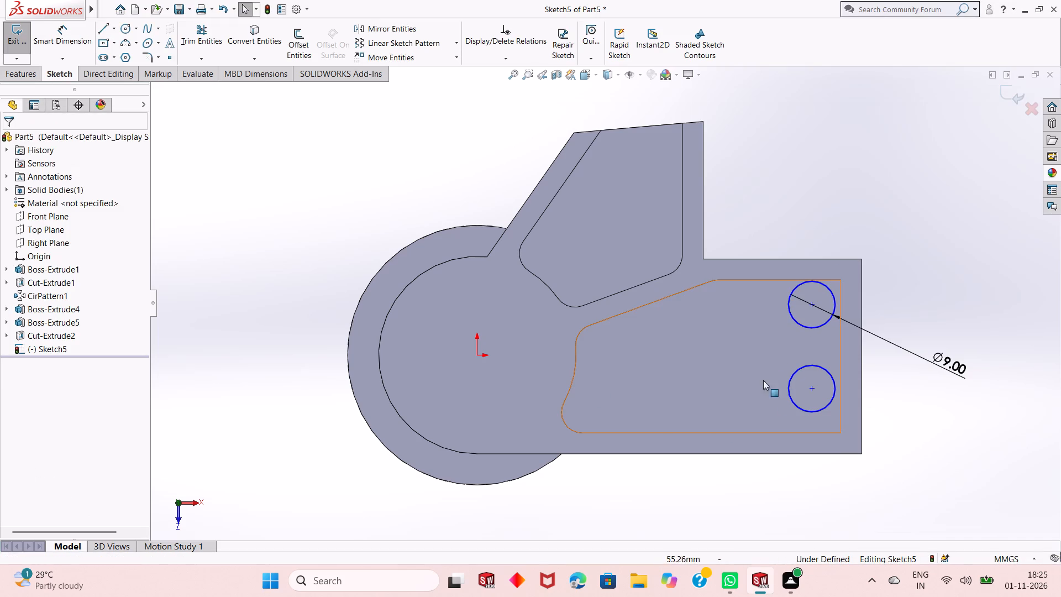
Add an Equal relation between the two circles.
{"action": "left_click", "coordinate": [820, 326]}
{"action": "left_click", "coordinate": [826, 366], "text": "ctrl"}
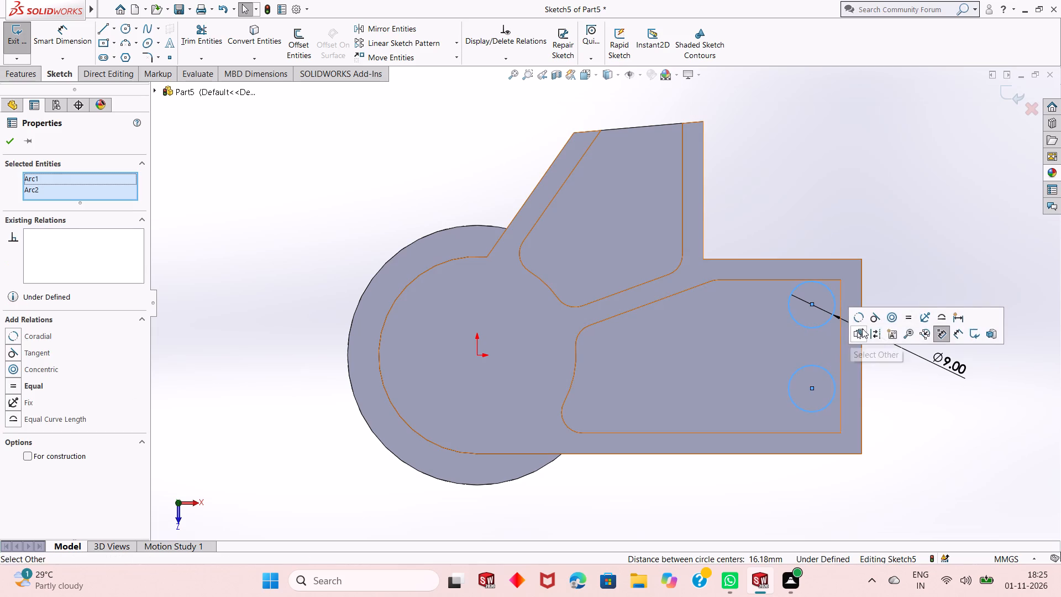
{"action": "left_click", "coordinate": [910, 318]}
{"action": "key", "text": "Escape"}
{"action": "key", "text": "Escape"}
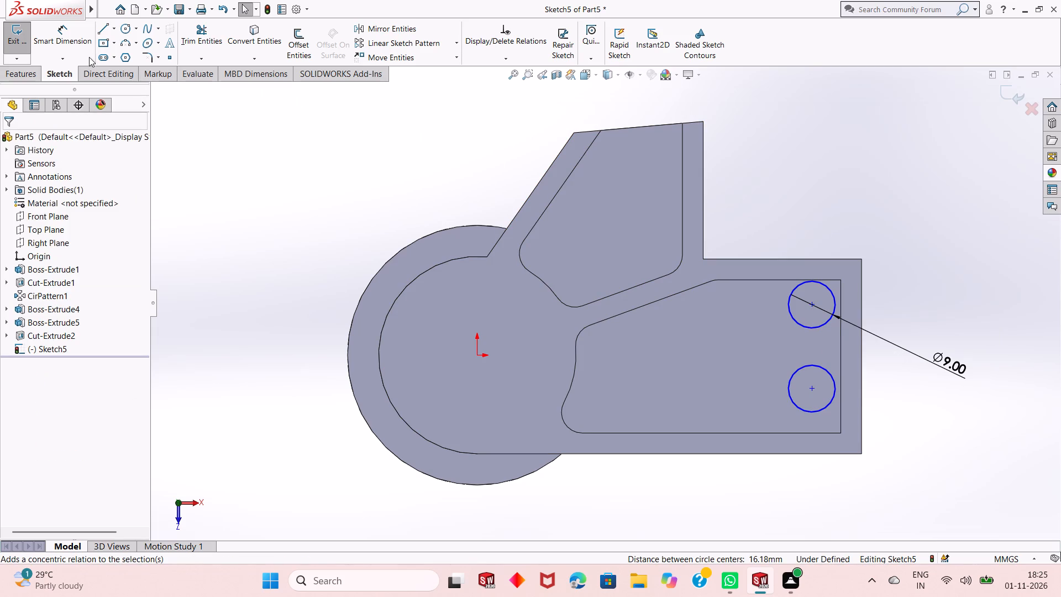
Dimension the vertical distance between the two circle centres as 22 mm.
{"action": "left_click", "coordinate": [84, 35]}
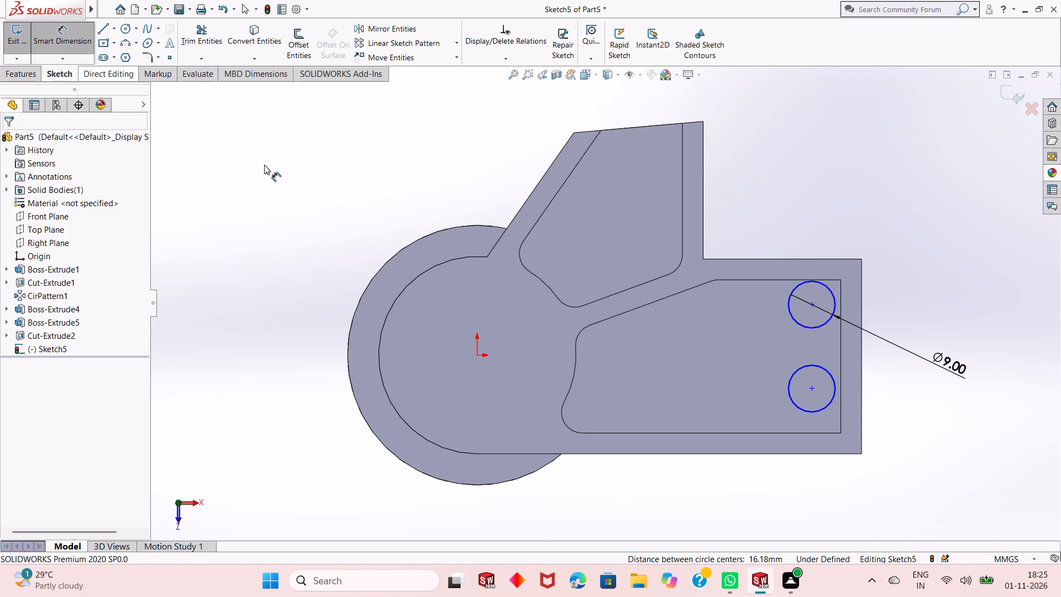
{"action": "left_click", "coordinate": [815, 305]}
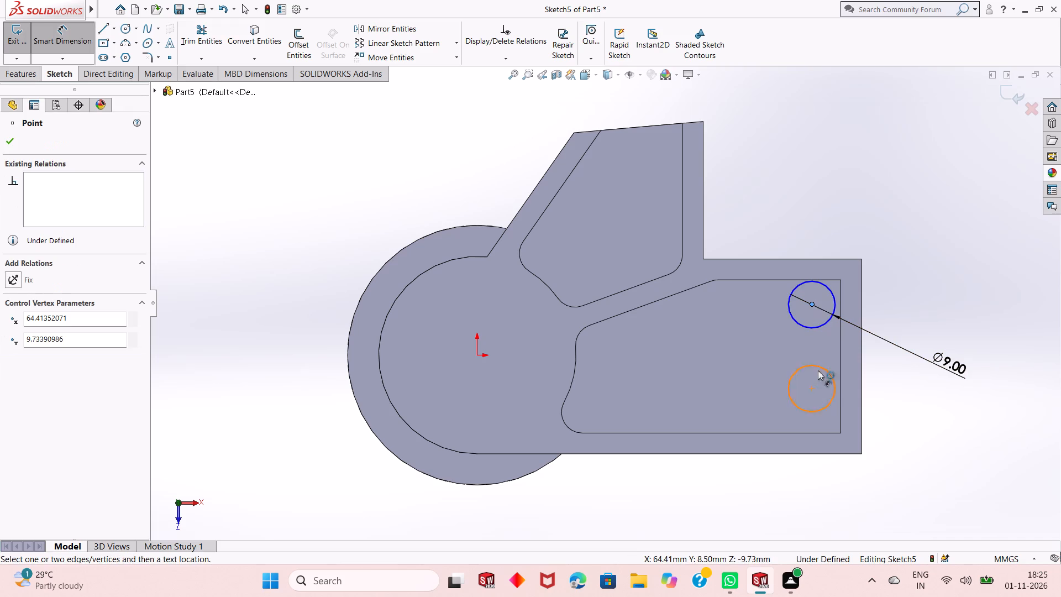
{"action": "left_click", "coordinate": [816, 388]}
{"action": "left_click", "coordinate": [813, 387]}
{"action": "left_click", "coordinate": [929, 364]}
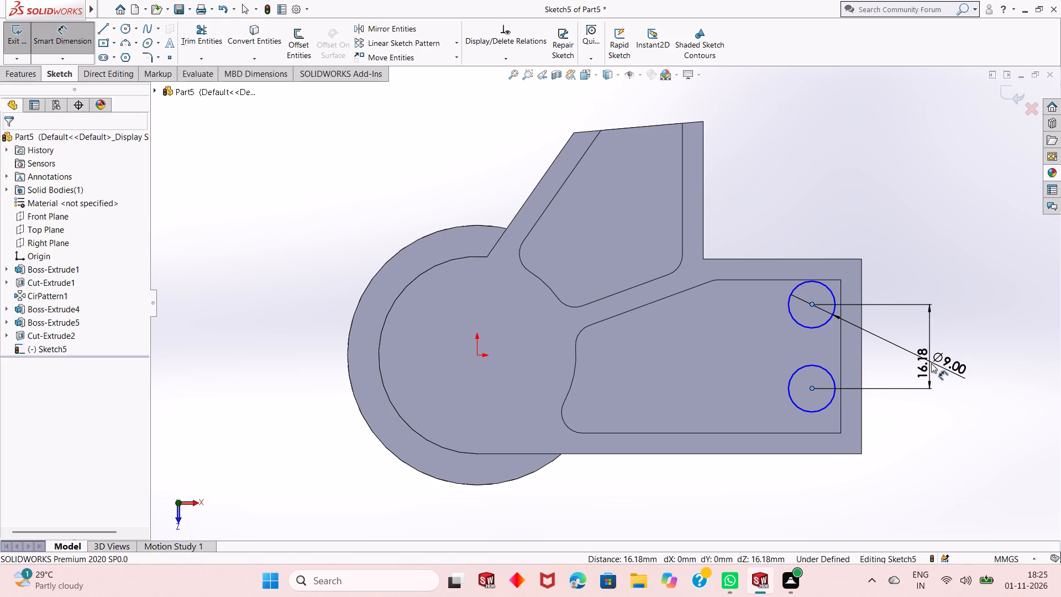
{"action": "type", "text": "22"}
{"action": "key", "text": "Return"}
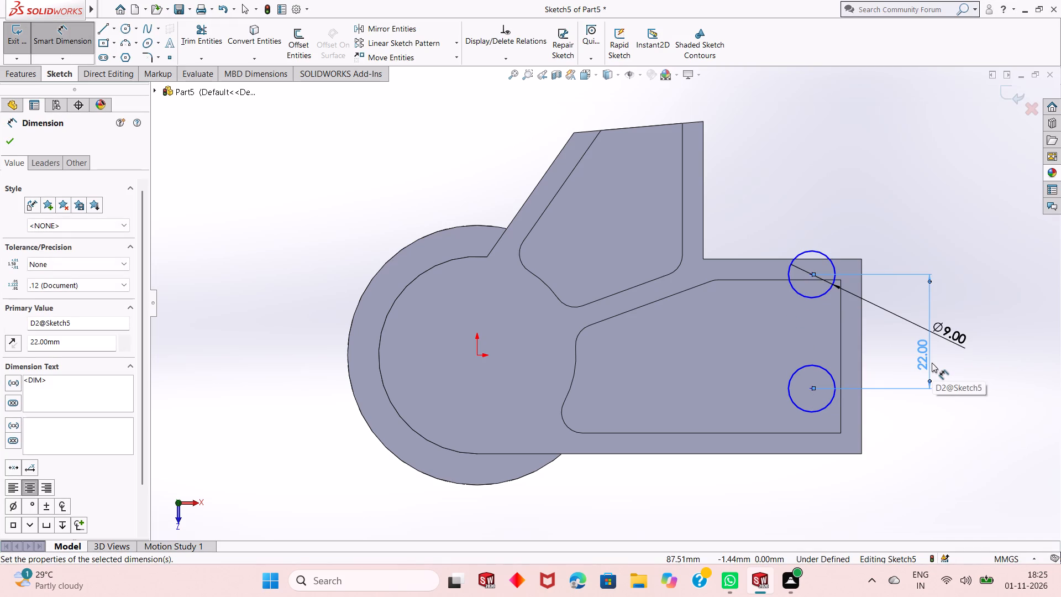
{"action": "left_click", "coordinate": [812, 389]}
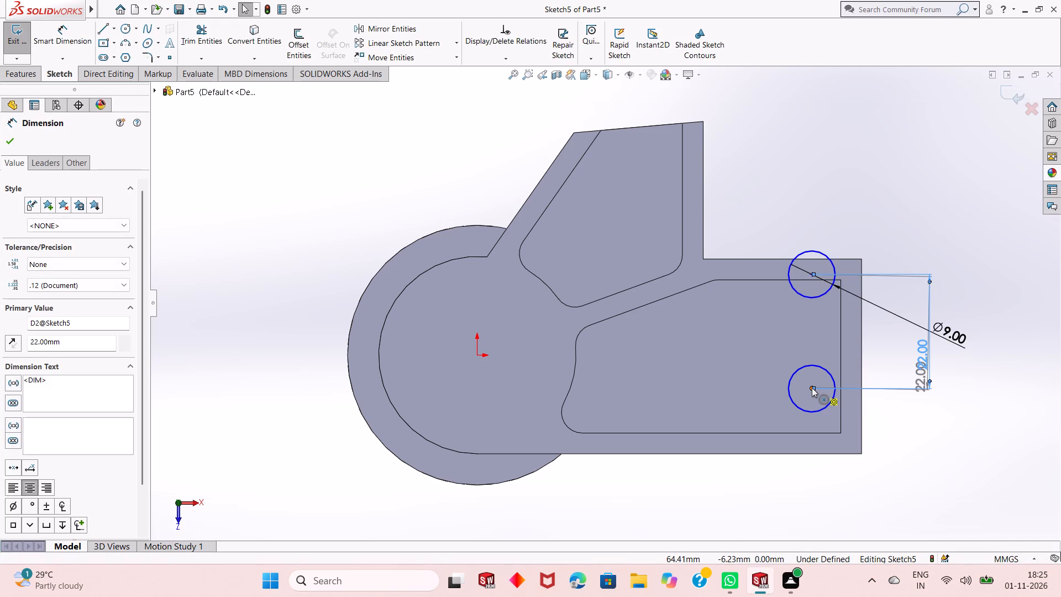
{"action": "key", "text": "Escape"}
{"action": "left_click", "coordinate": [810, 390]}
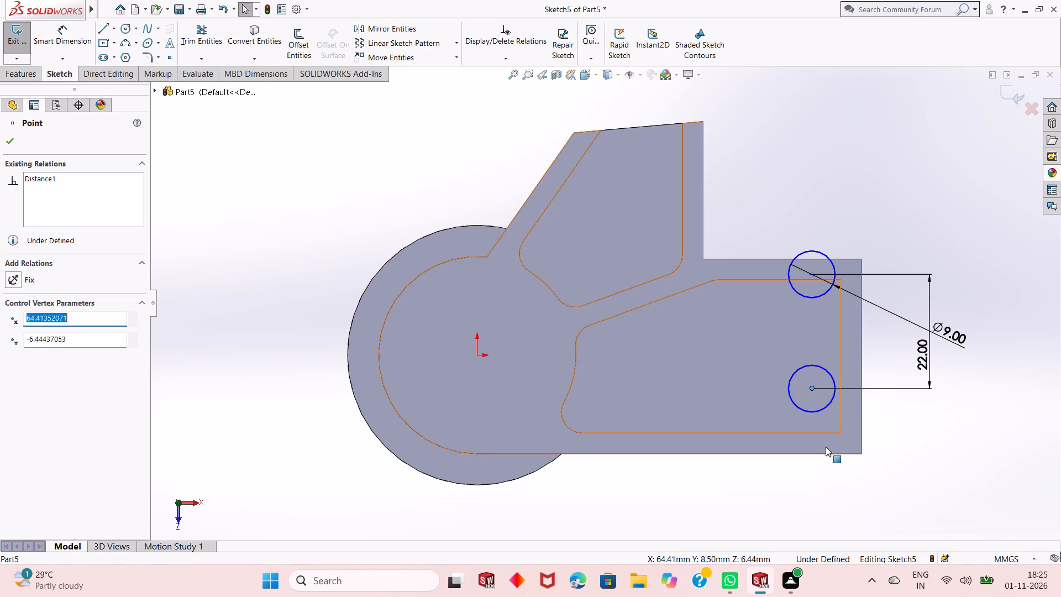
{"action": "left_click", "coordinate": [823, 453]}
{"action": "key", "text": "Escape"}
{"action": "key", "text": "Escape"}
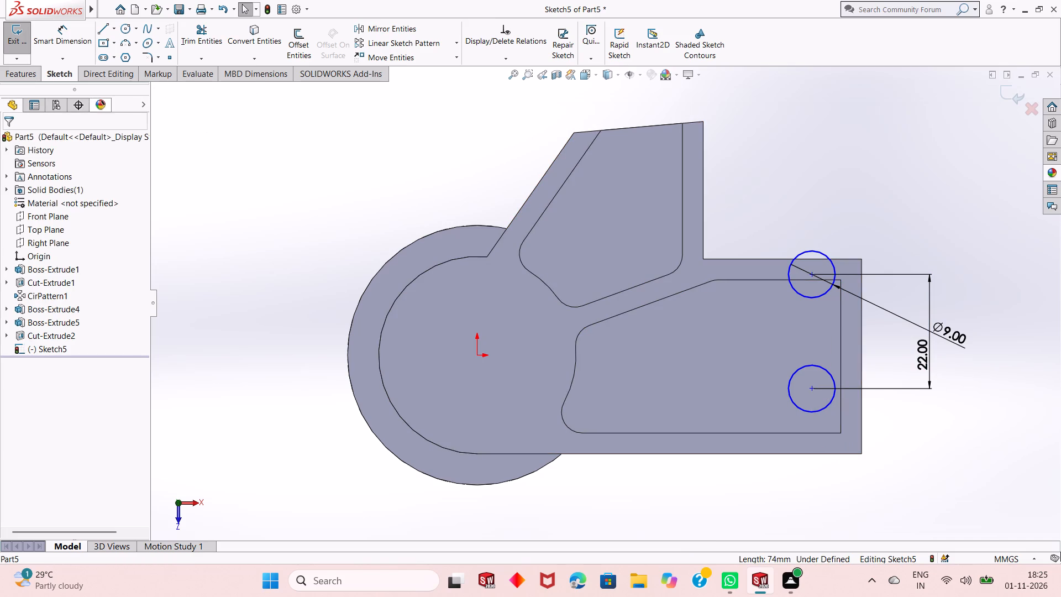
Dimension the lower circle's centre 9 mm from the arm's bottom edge.
{"action": "left_click", "coordinate": [72, 50]}
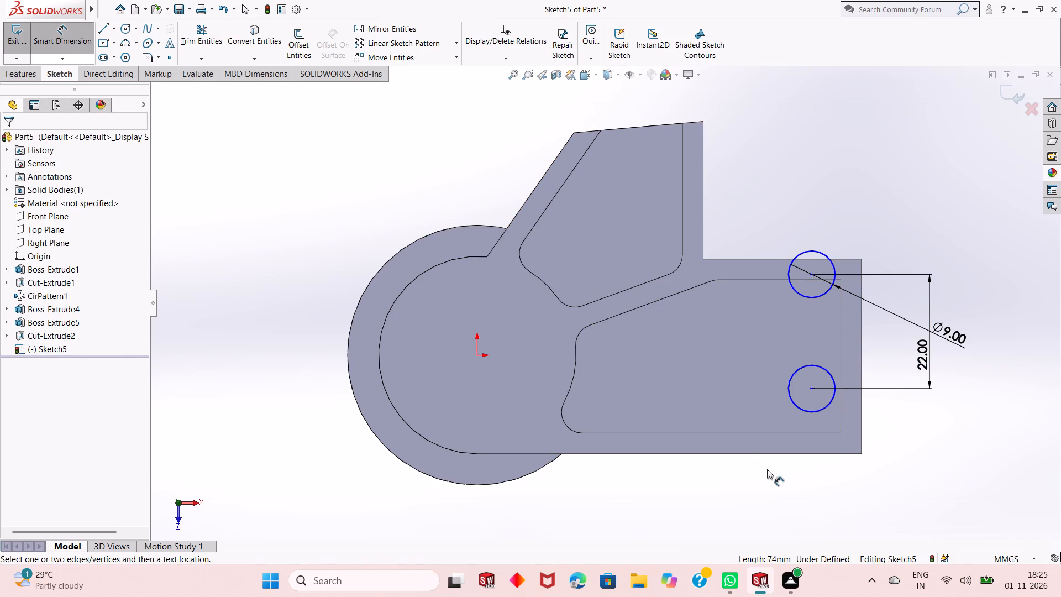
{"action": "left_click", "coordinate": [811, 390]}
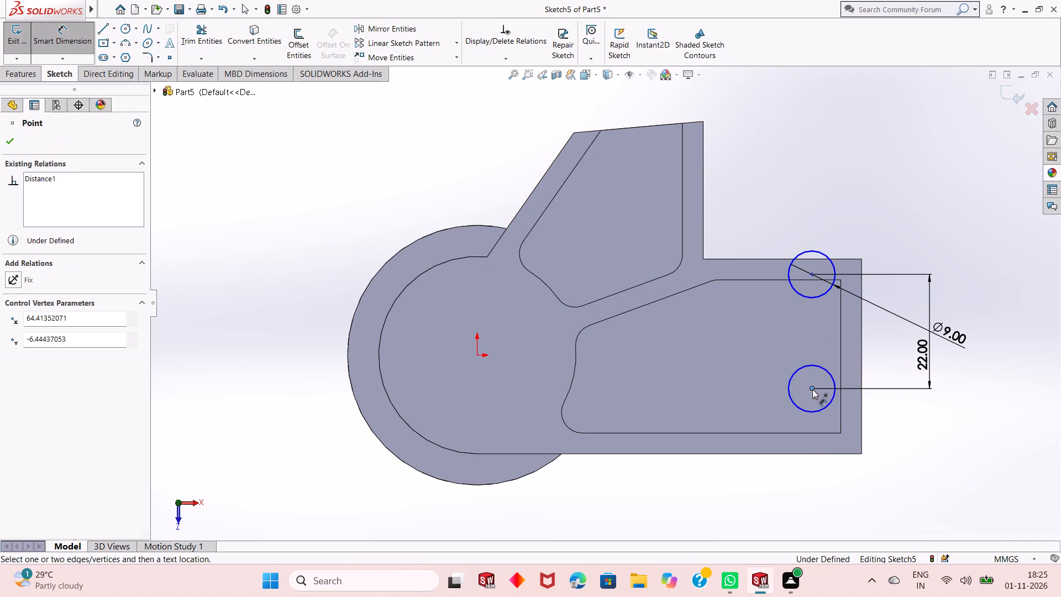
{"action": "left_click", "coordinate": [814, 452]}
{"action": "left_click", "coordinate": [922, 428]}
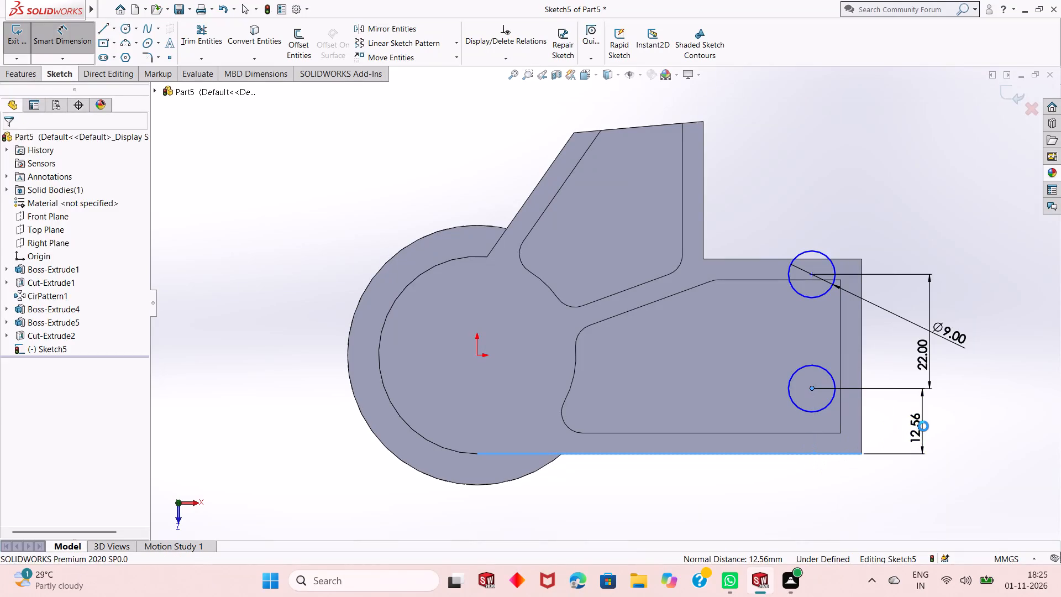
{"action": "key", "text": "9"}
{"action": "key", "text": "Return"}
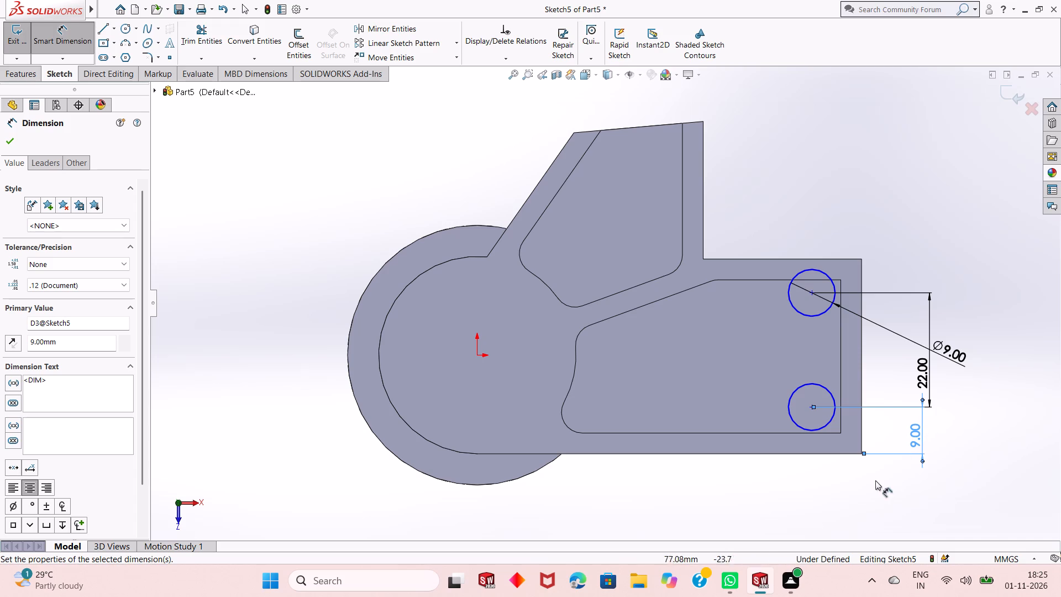
Dimension the horizontal distance from the origin to the lower circle's centre as 65 mm.
{"action": "left_click", "coordinate": [811, 406]}
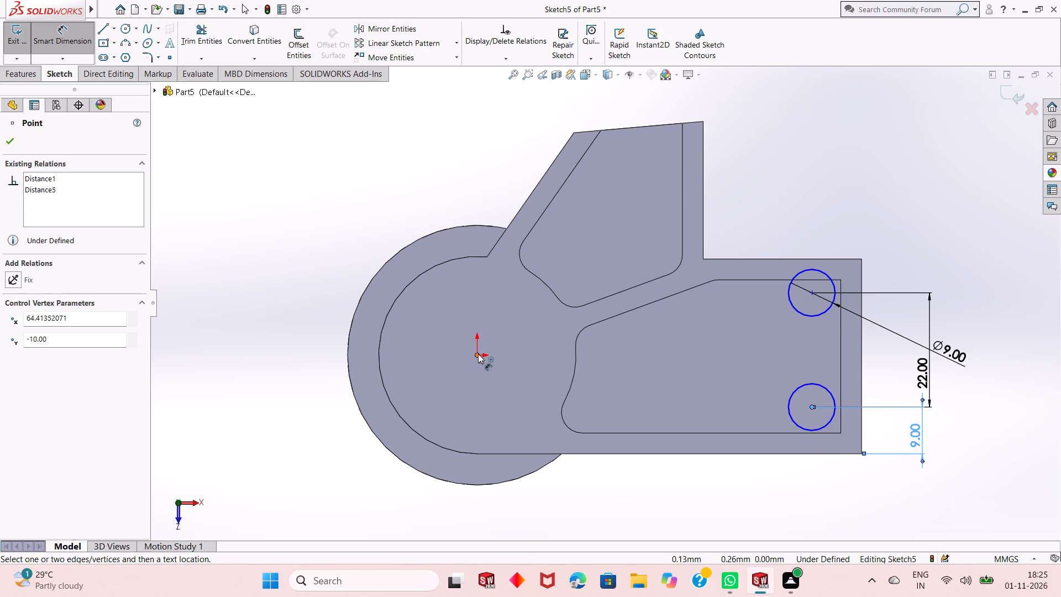
{"action": "left_click", "coordinate": [477, 354]}
{"action": "left_click", "coordinate": [601, 506]}
{"action": "type", "text": "65"}
{"action": "key", "text": "Return"}
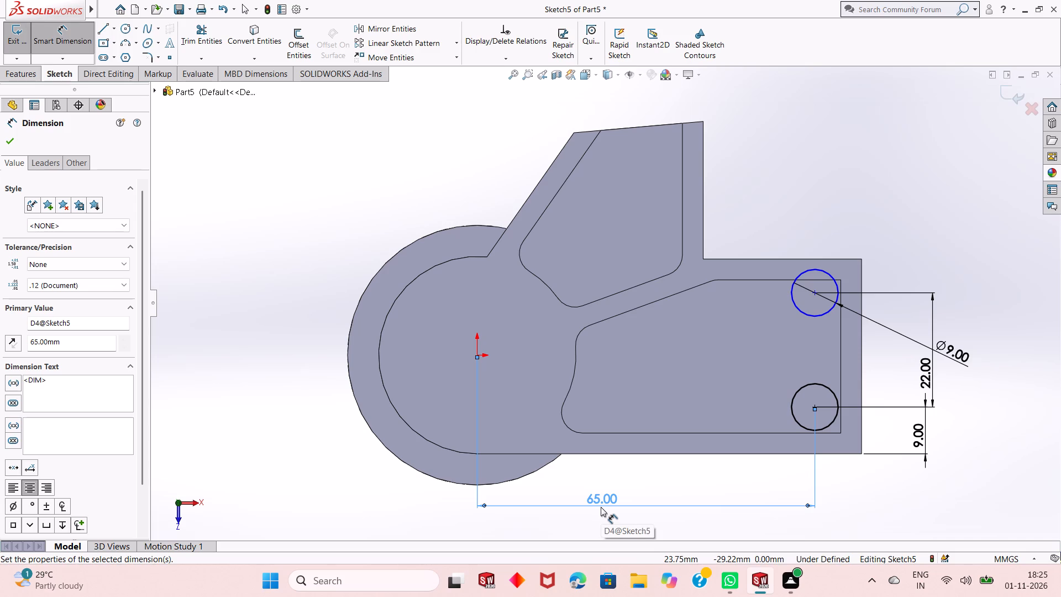
{"action": "key", "text": "Escape"}
Add a Vertical relation between the centre points of the two circles.
{"action": "left_click", "coordinate": [813, 295]}
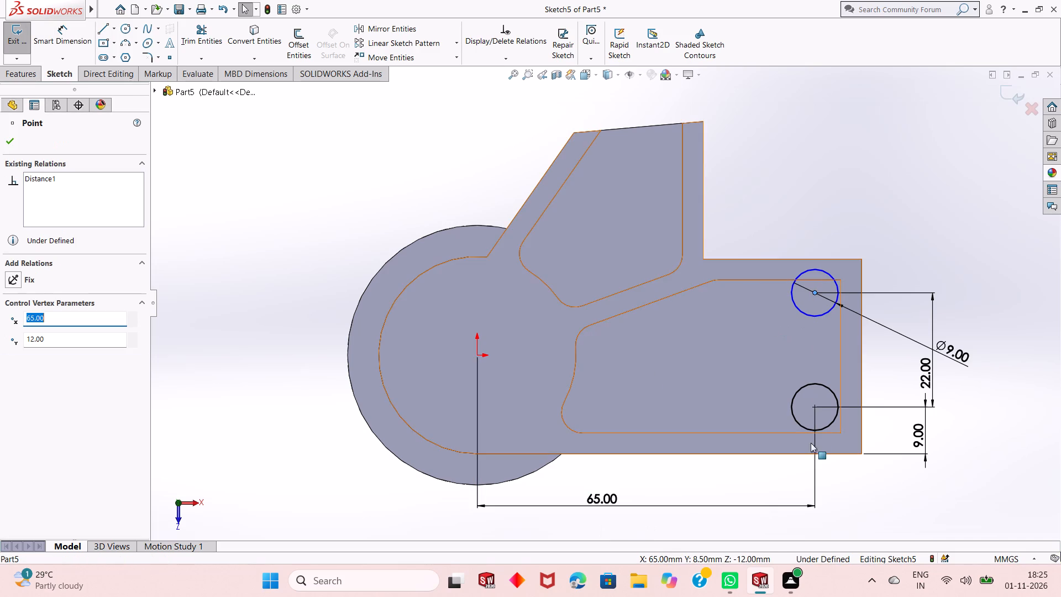
{"action": "left_click", "coordinate": [812, 410], "text": "ctrl"}
{"action": "left_click", "coordinate": [859, 363]}
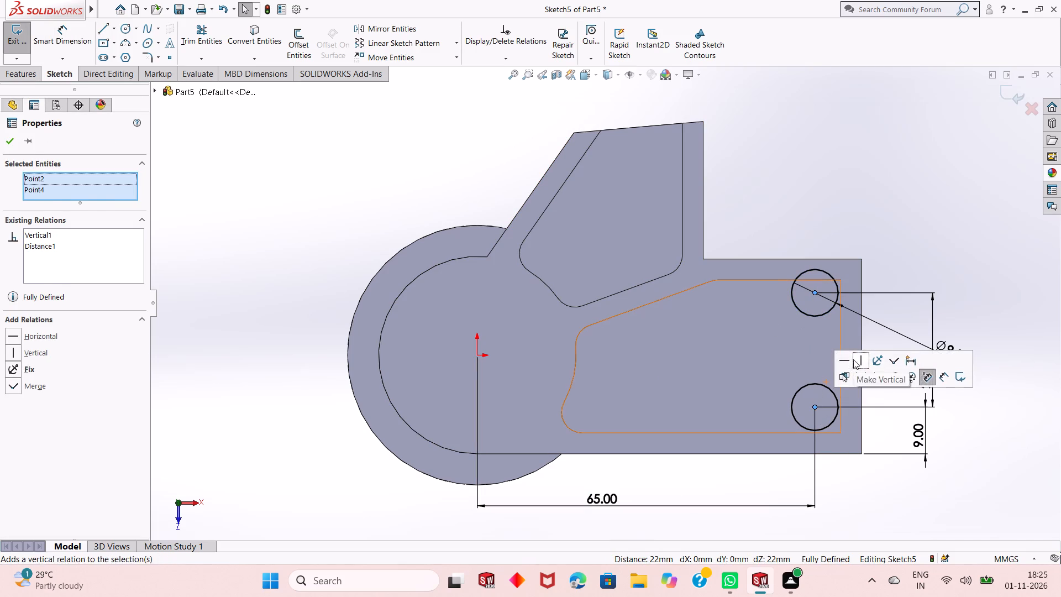
{"action": "key", "text": "Escape"}
{"action": "key", "text": "Escape"}
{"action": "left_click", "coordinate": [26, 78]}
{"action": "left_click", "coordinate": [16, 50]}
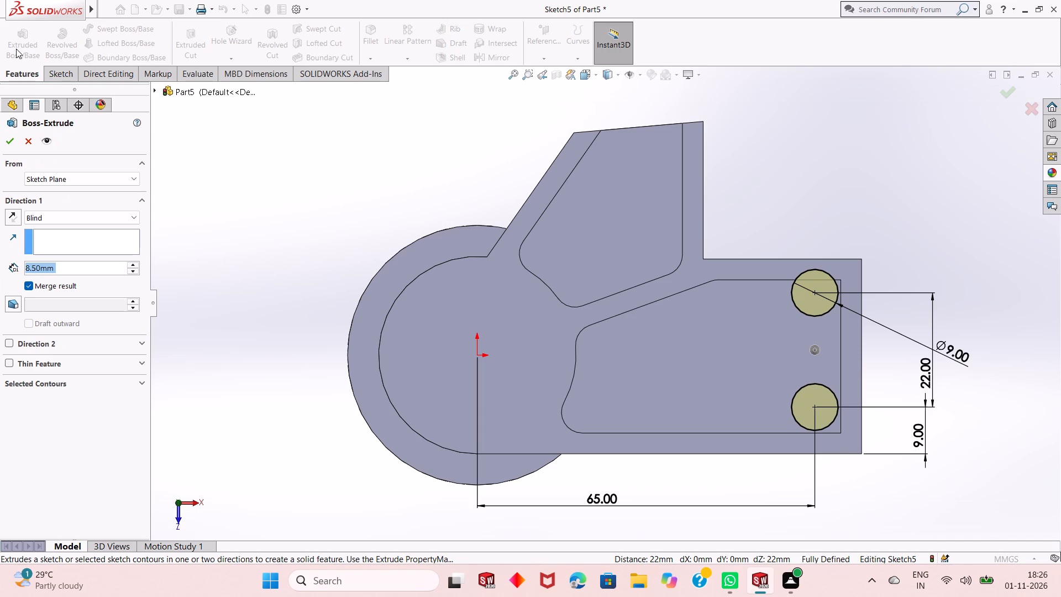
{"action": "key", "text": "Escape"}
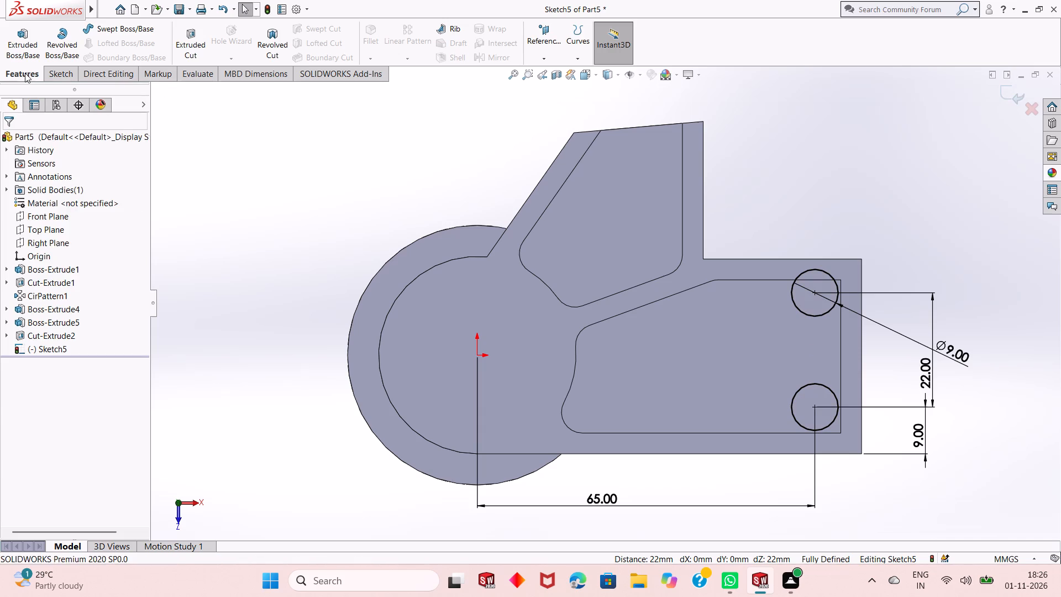
Set the diameter dimension of the two equal circles to 18 mm.
{"action": "double_click", "coordinate": [960, 362]}
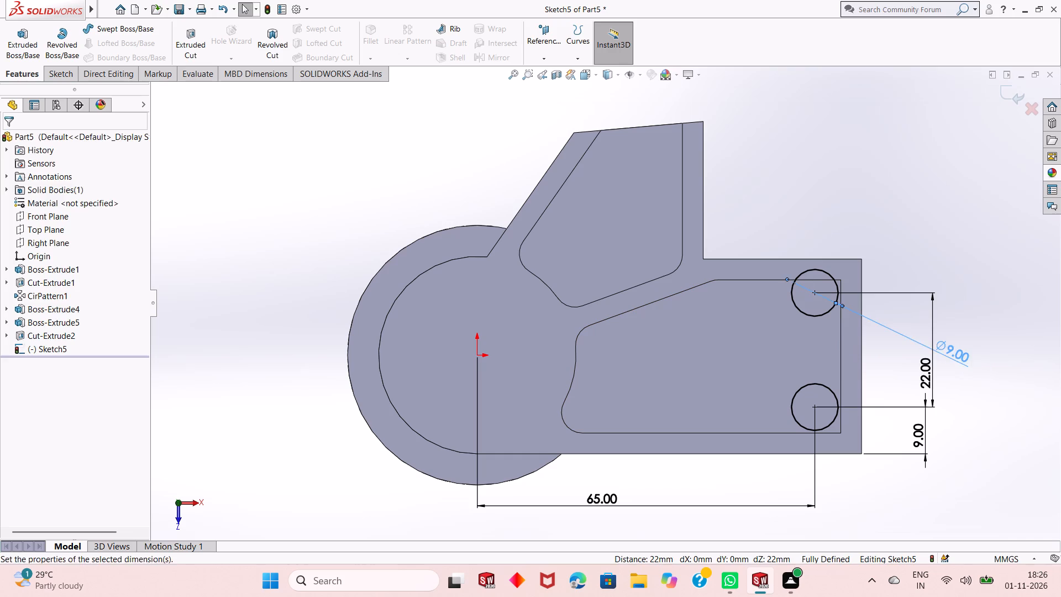
{"action": "type", "text": "18"}
{"action": "key", "text": "Return"}
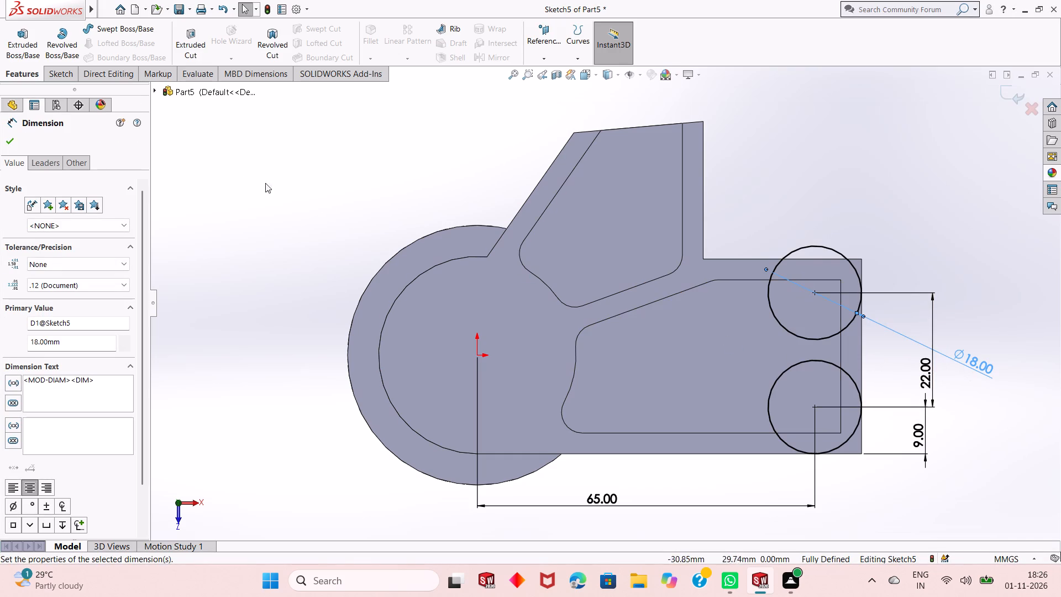
{"action": "left_click", "coordinate": [11, 142]}
Extrude the two 18 mm circles as a merged blind boss, reversed down into the arm, to a depth of 12.5 mm.
{"action": "left_click", "coordinate": [18, 42]}
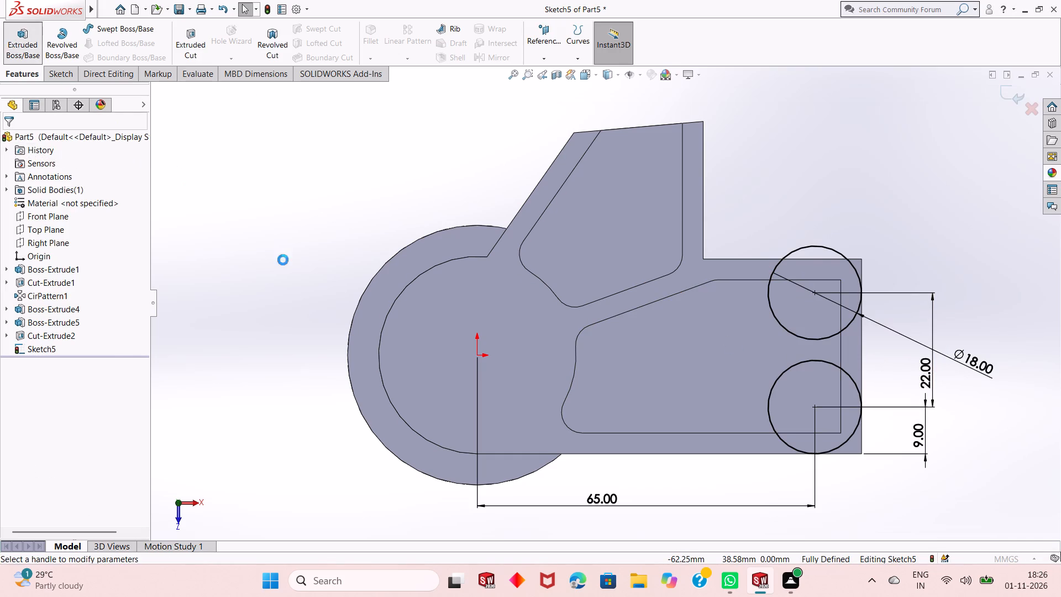
{"action": "middle_click_drag", "start_coordinate": [584, 414], "coordinate": [582, 360]}
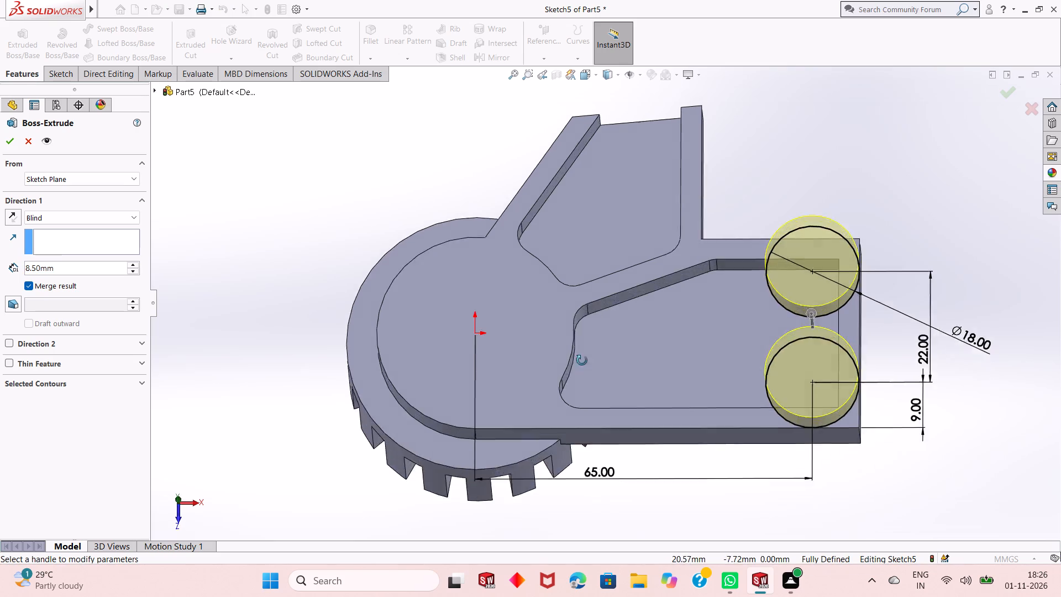
{"action": "middle_click_drag", "start_coordinate": [582, 360], "coordinate": [580, 214]}
{"action": "left_click", "coordinate": [5, 212]}
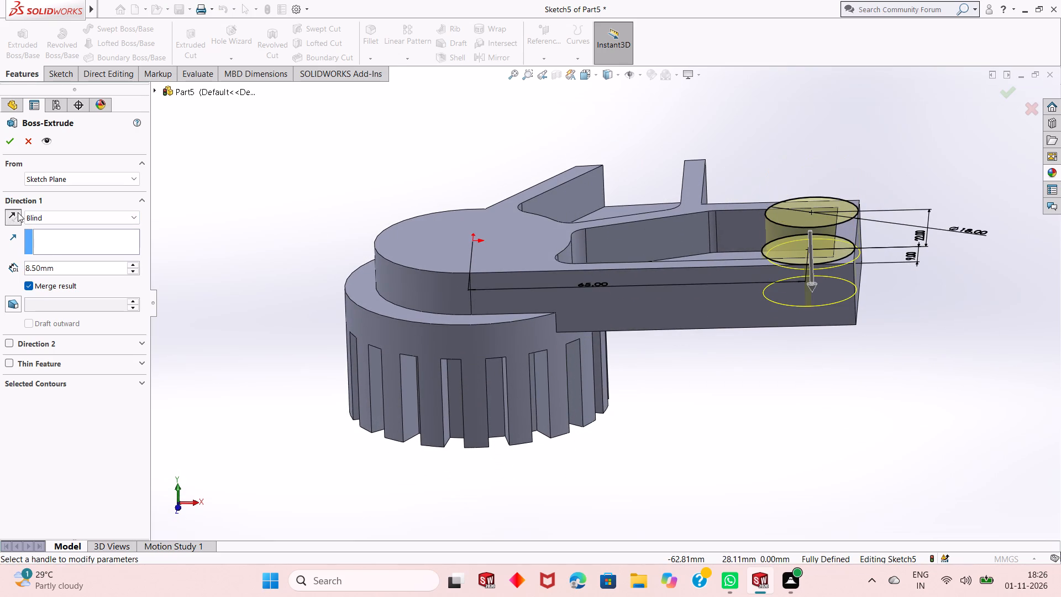
{"action": "middle_click_drag", "start_coordinate": [408, 261], "coordinate": [293, 312]}
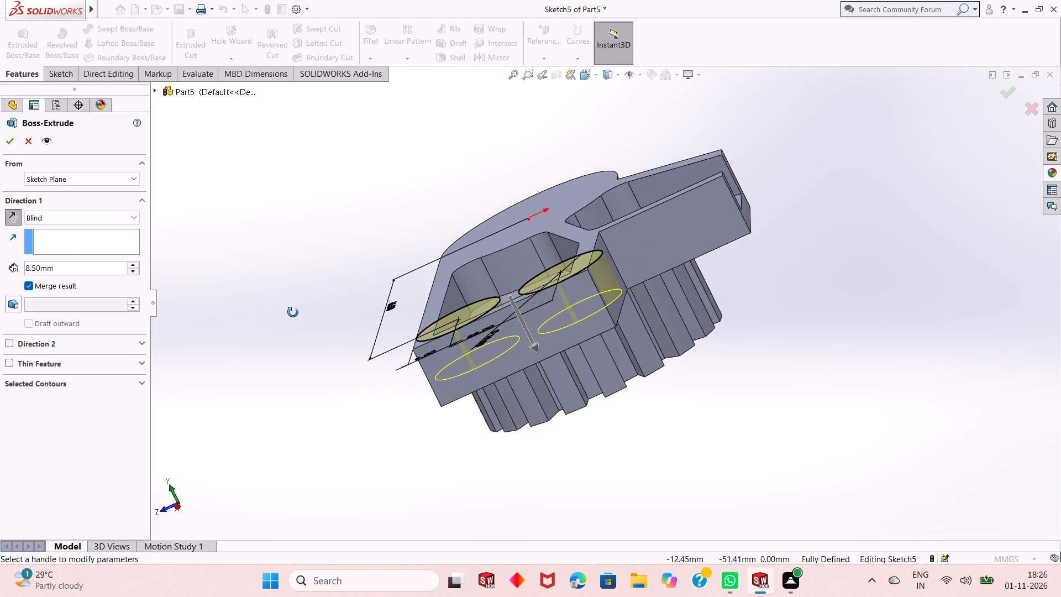
{"action": "middle_click_drag", "start_coordinate": [293, 312], "coordinate": [289, 317]}
{"action": "double_click", "coordinate": [64, 268]}
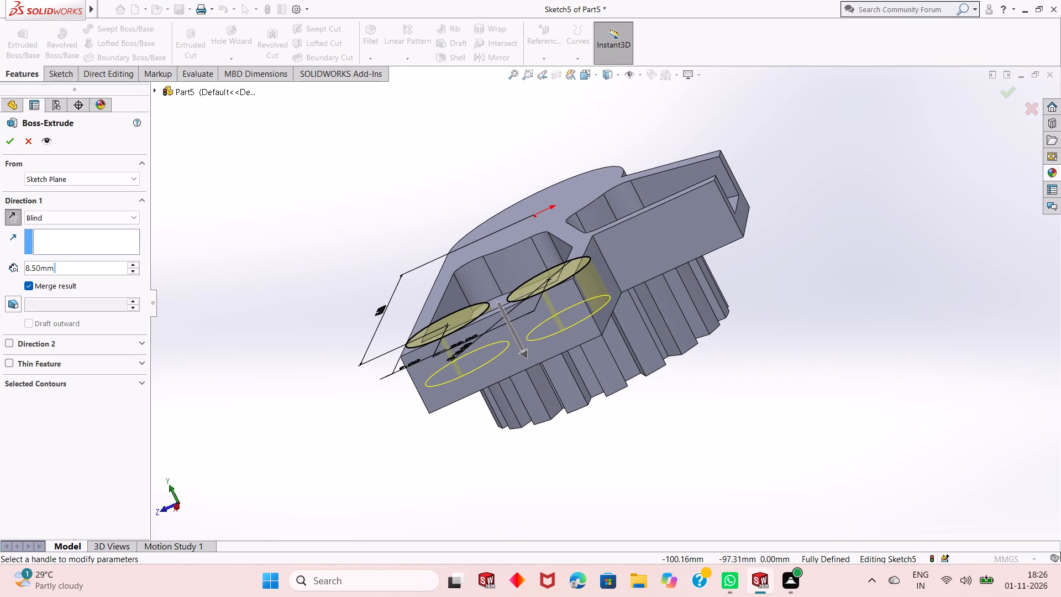
{"action": "type", "text": "12.5"}
{"action": "key", "text": "Return"}
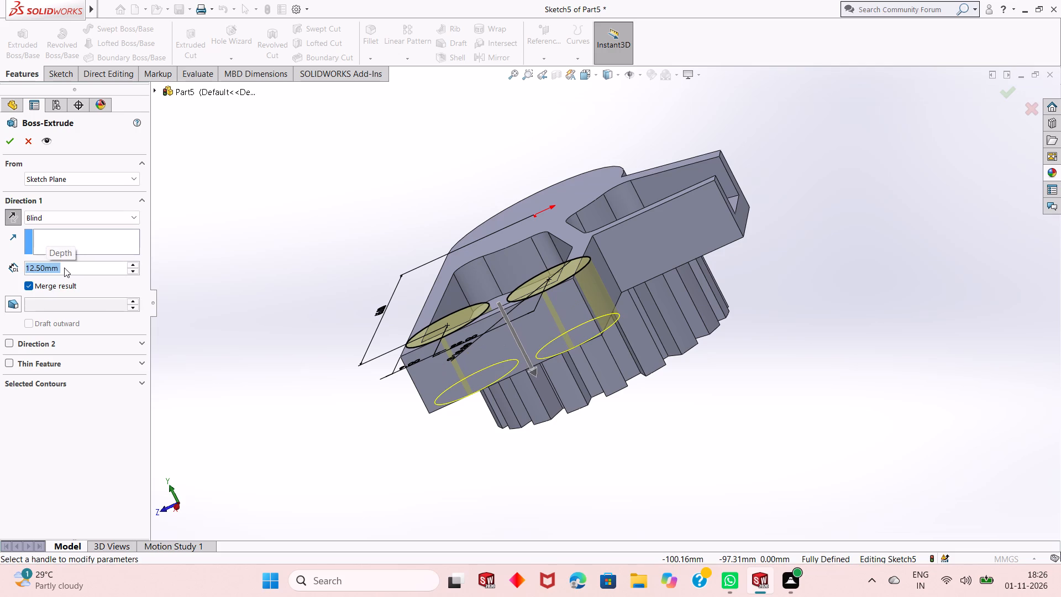
{"action": "left_click", "coordinate": [9, 145]}
{"action": "key", "text": "Escape"}
Start a new sketch on the arm's upper face, viewed normal to the sketch plane.
{"action": "middle_click_drag", "start_coordinate": [281, 271], "coordinate": [283, 274]}
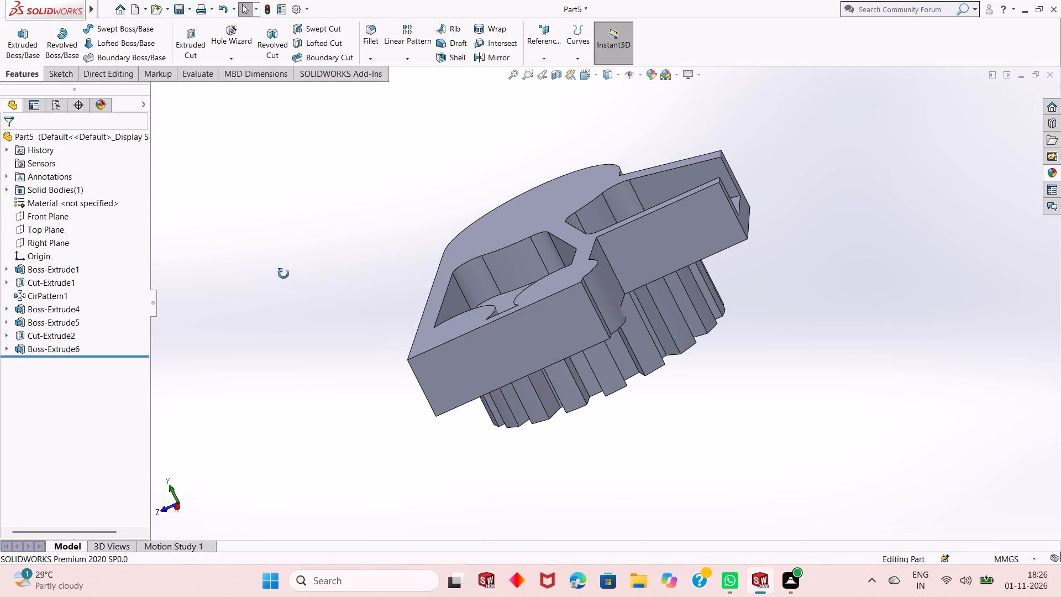
{"action": "middle_click_drag", "start_coordinate": [283, 274], "coordinate": [398, 399]}
{"action": "scroll", "coordinate": [638, 369], "scroll_direction": "up", "scroll_amount": 1}
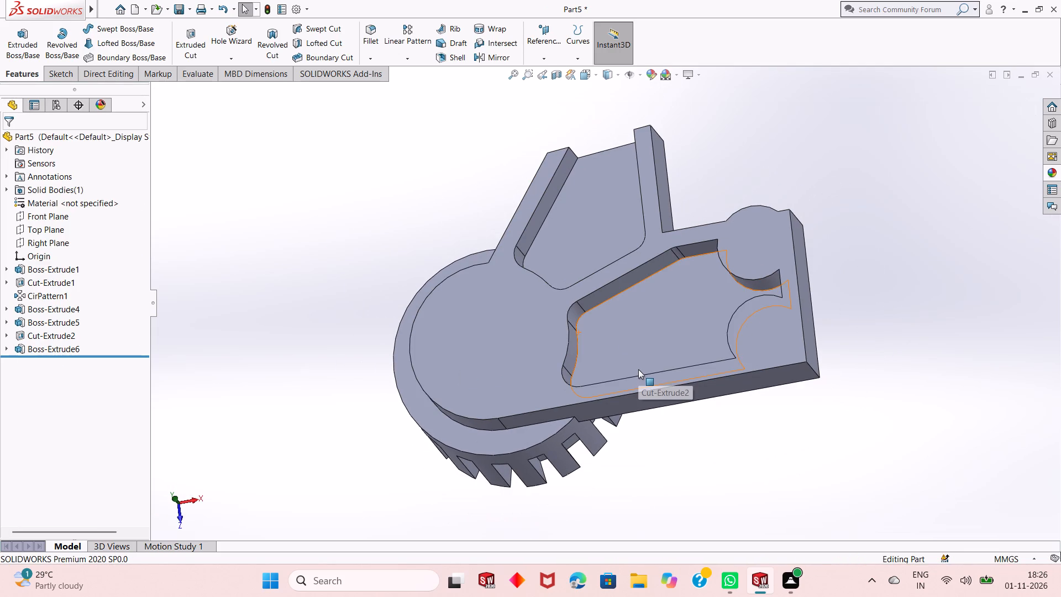
{"action": "left_click", "coordinate": [760, 328]}
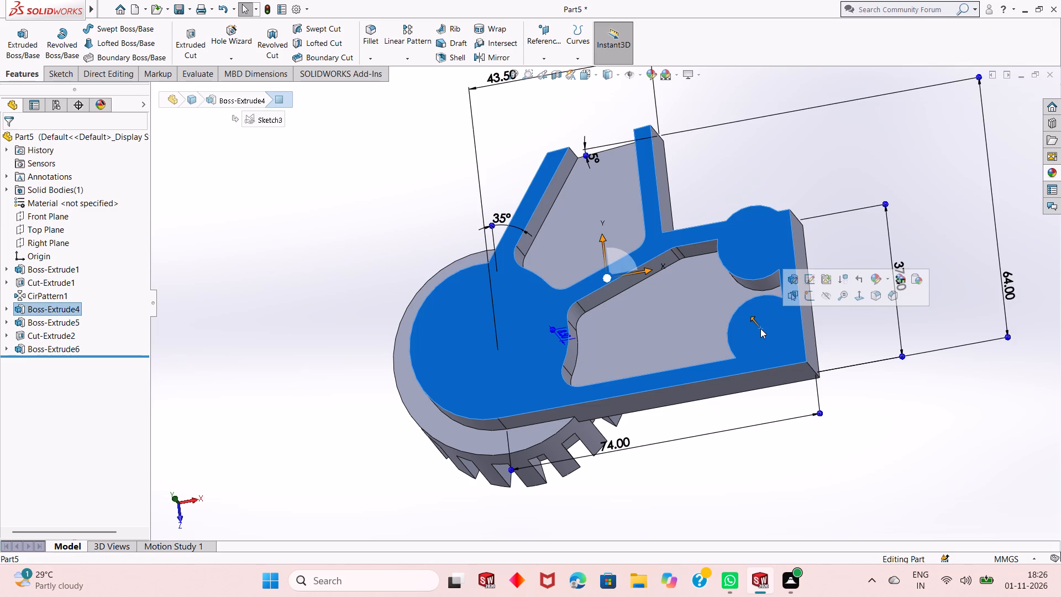
{"action": "left_click", "coordinate": [811, 295]}
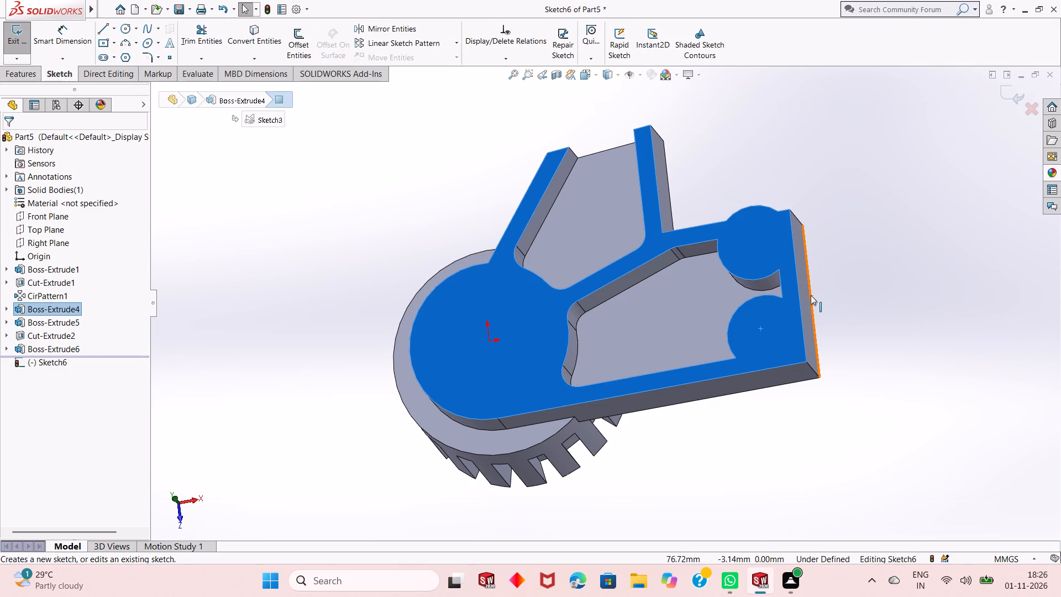
{"action": "key", "text": "ctrl+c"}
{"action": "key", "text": "Escape"}
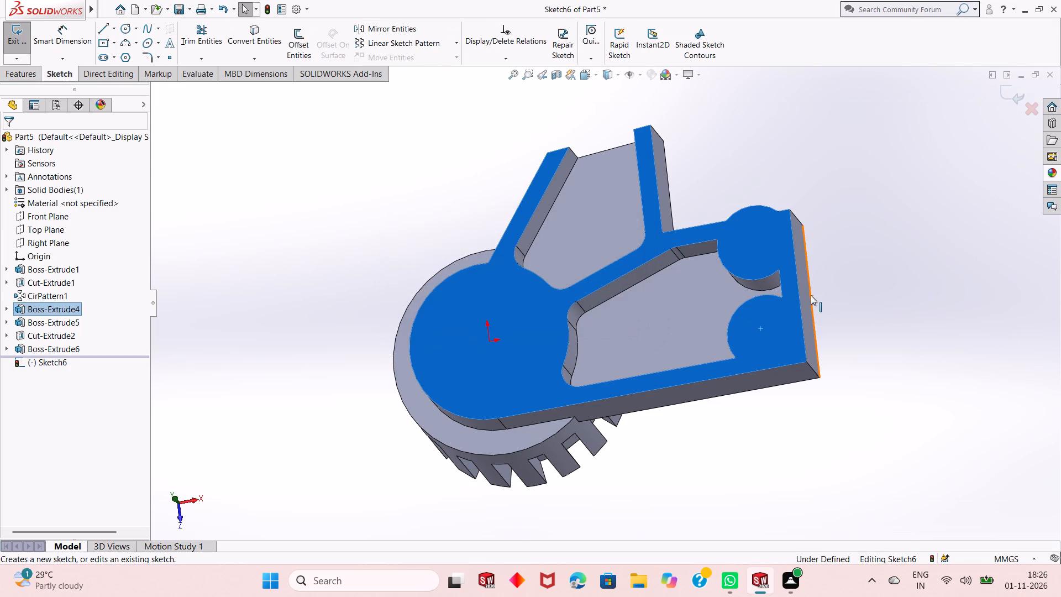
{"action": "key", "text": "ctrl+8"}
{"action": "scroll", "coordinate": [658, 353], "scroll_direction": "up", "scroll_amount": 1}
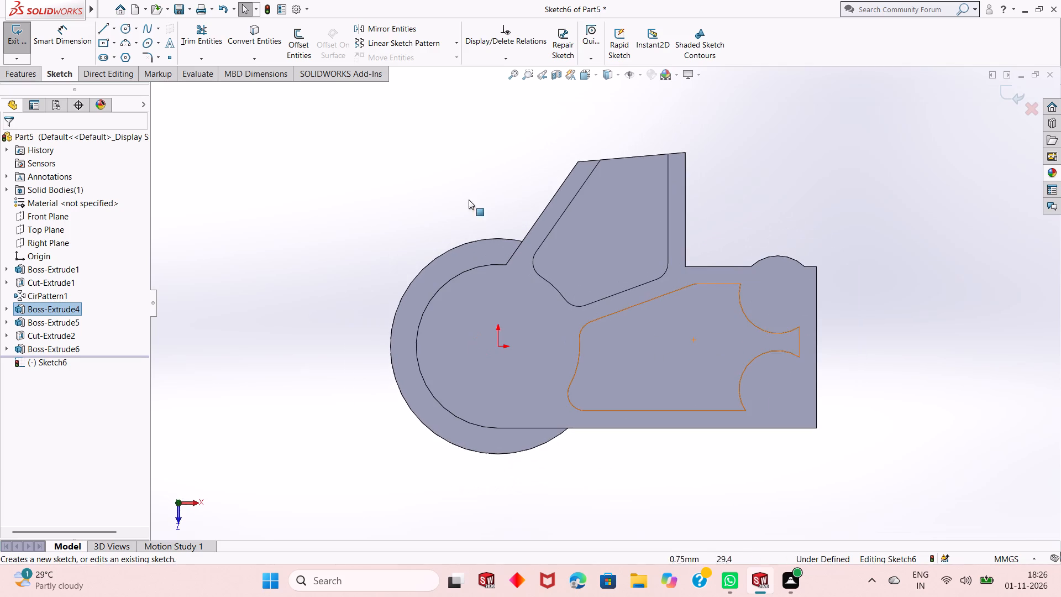
{"action": "key", "text": "Escape"}
Sketch two circles of about 9 mm diameter, each centred on one of the round bosses at the arm's outer end.
{"action": "left_click", "coordinate": [127, 27]}
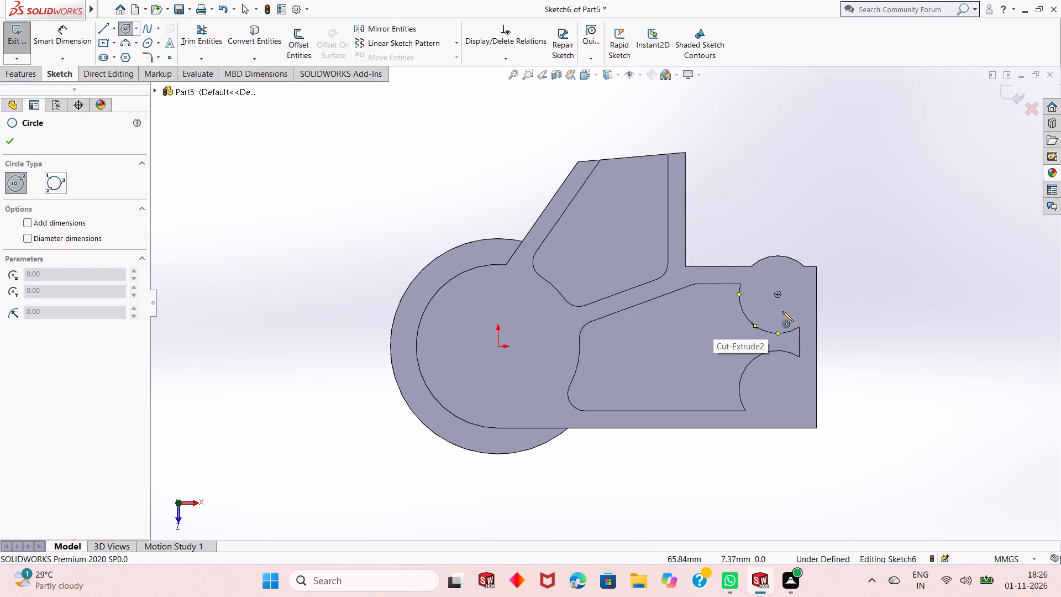
{"action": "left_click", "coordinate": [779, 294]}
{"action": "left_click", "coordinate": [781, 314]}
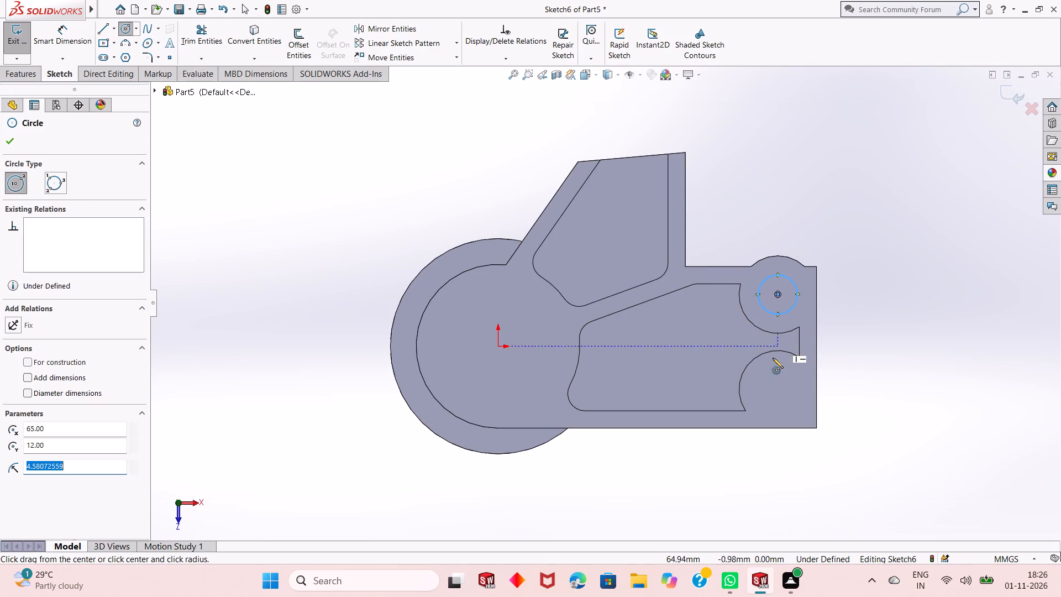
{"action": "left_click", "coordinate": [776, 389]}
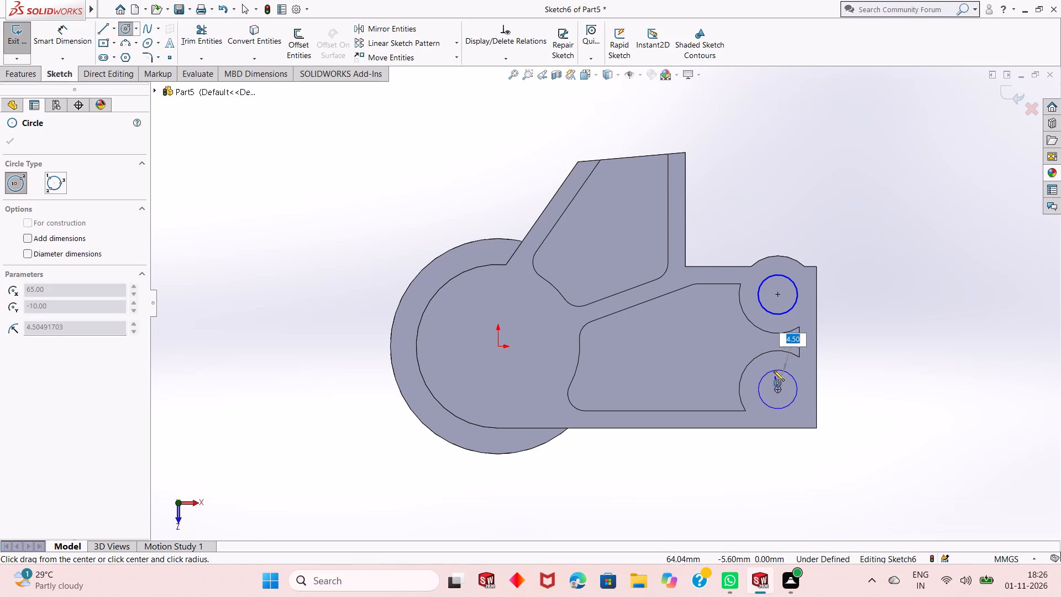
{"action": "left_click", "coordinate": [774, 370]}
{"action": "key", "text": "Escape"}
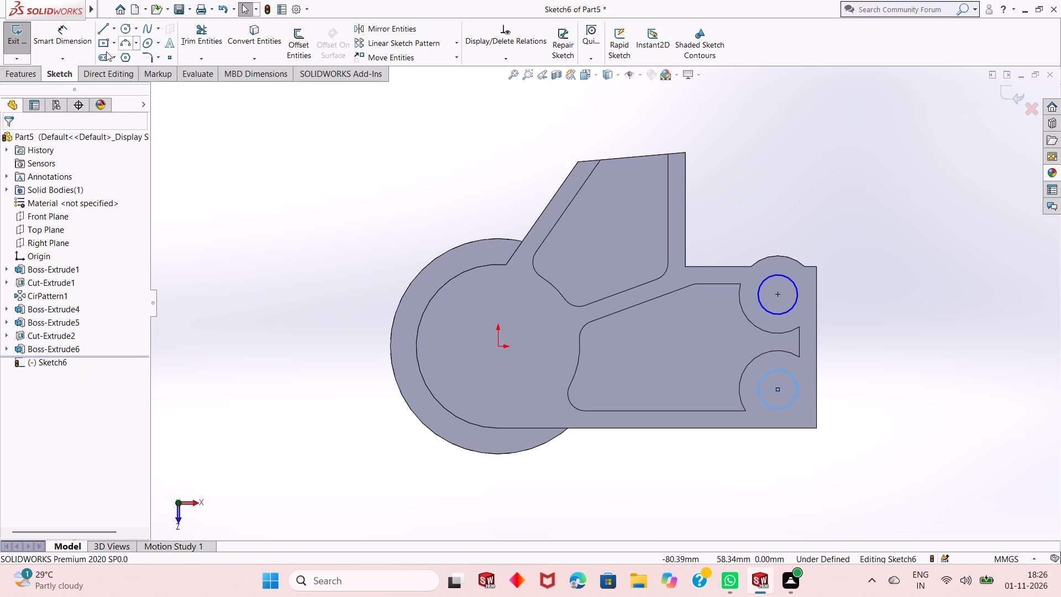
Dimension the lower circle's diameter as 9 mm.
{"action": "left_click", "coordinate": [56, 42]}
{"action": "left_click", "coordinate": [791, 399]}
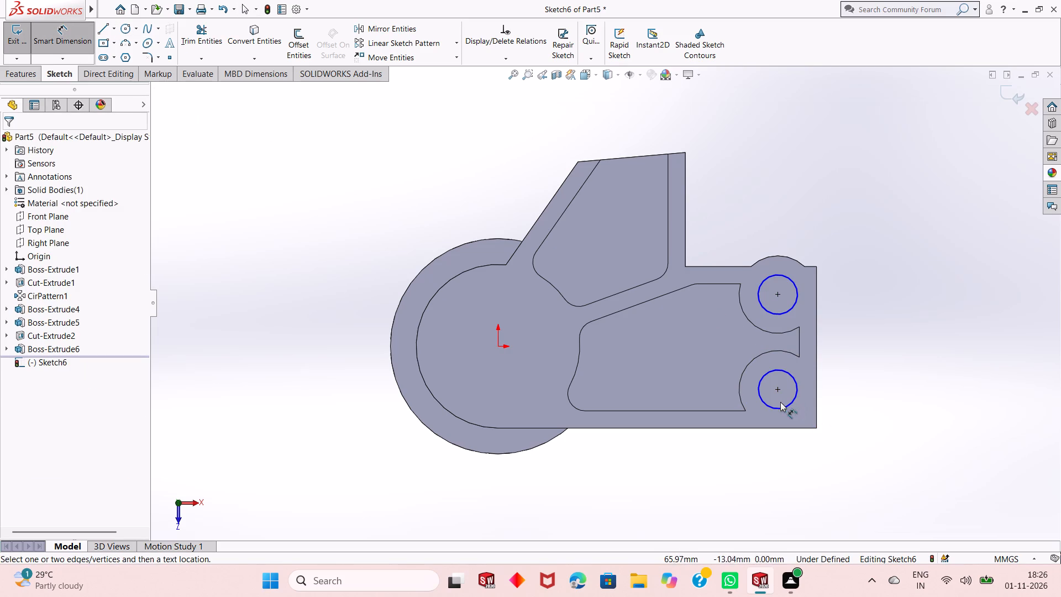
{"action": "left_click_drag", "start_coordinate": [778, 407], "coordinate": [785, 410]}
{"action": "left_click", "coordinate": [884, 415]}
{"action": "key", "text": "9"}
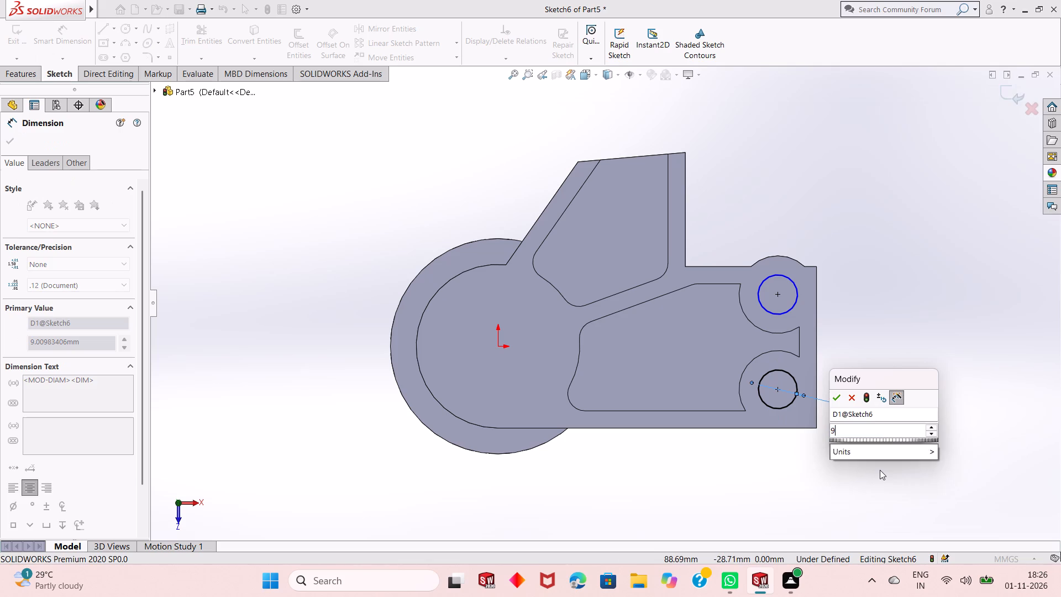
{"action": "key", "text": "Return"}
{"action": "key", "text": "Escape"}
{"action": "key", "text": "Escape"}
Add an Equal relation between the lower and upper circles.
{"action": "left_click", "coordinate": [779, 405]}
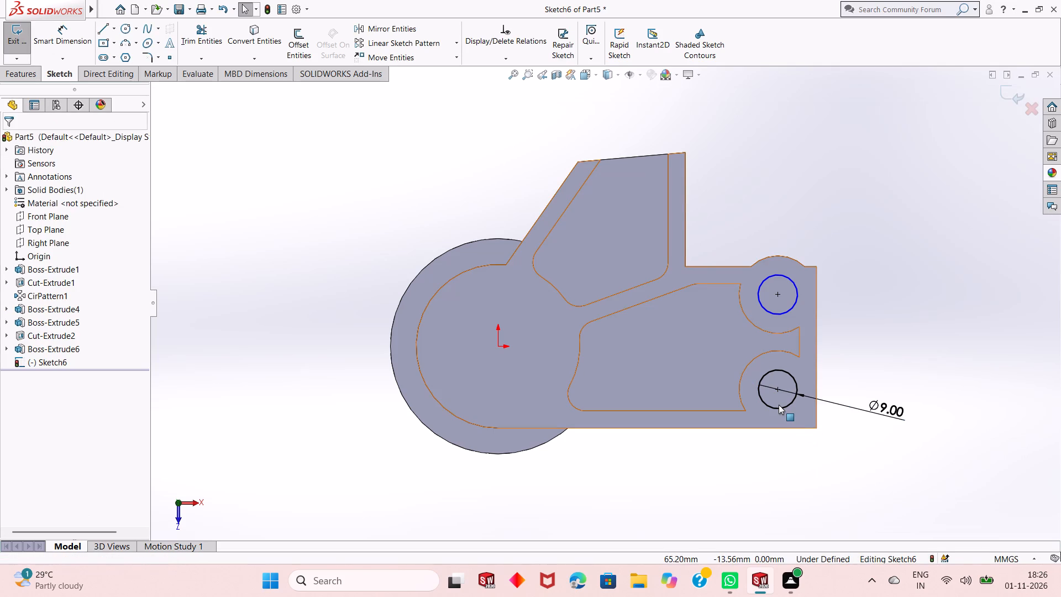
{"action": "key", "text": "Escape"}
{"action": "left_click", "coordinate": [790, 401]}
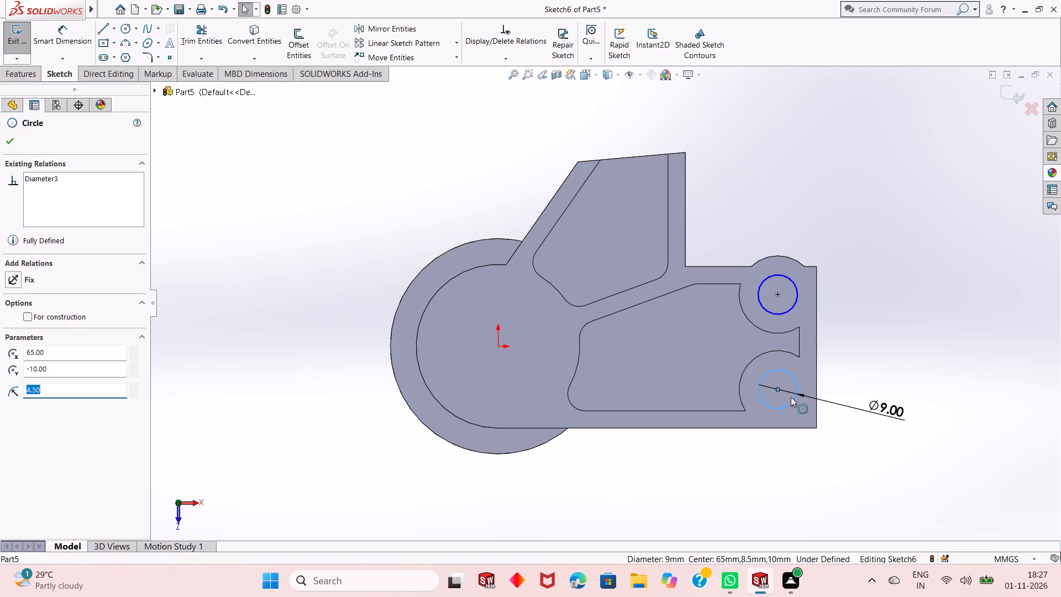
{"action": "left_click", "coordinate": [779, 311], "text": "ctrl"}
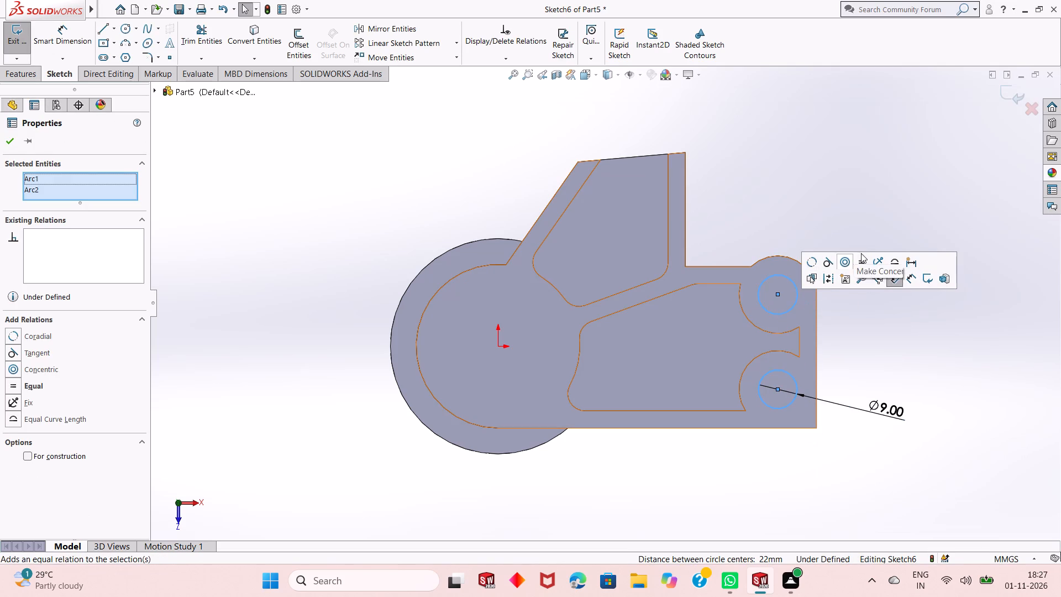
{"action": "left_click", "coordinate": [862, 254]}
{"action": "left_click_drag", "start_coordinate": [862, 261], "coordinate": [864, 268]}
{"action": "key", "text": "Escape"}
Cut-extrude the two 9 mm circles through the bosses with a blind depth of 12.5 mm.
{"action": "left_click", "coordinate": [18, 75]}
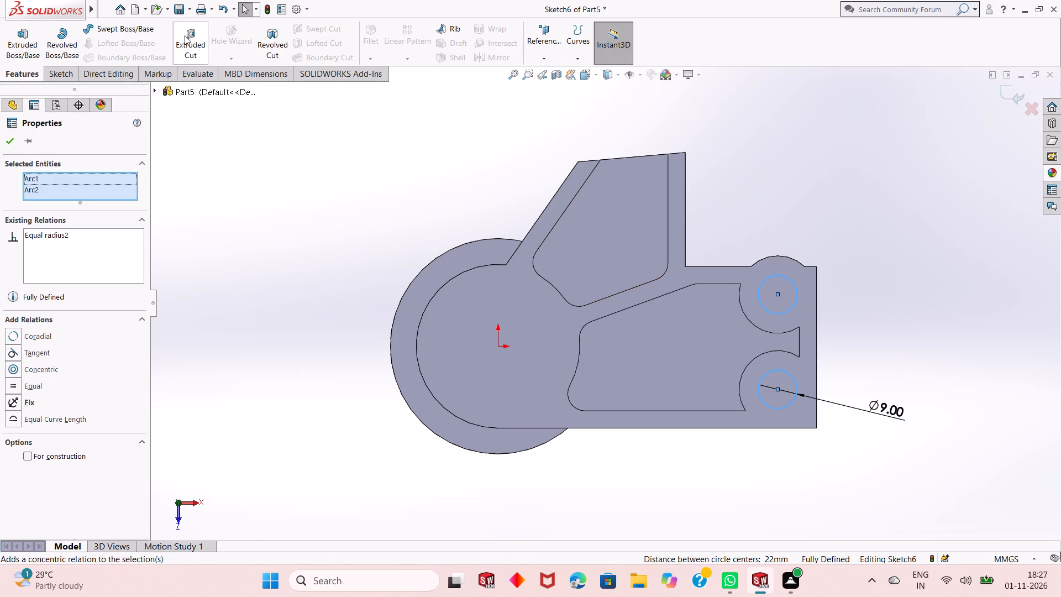
{"action": "left_click", "coordinate": [192, 35]}
{"action": "middle_click_drag", "start_coordinate": [647, 427], "coordinate": [642, 333]}
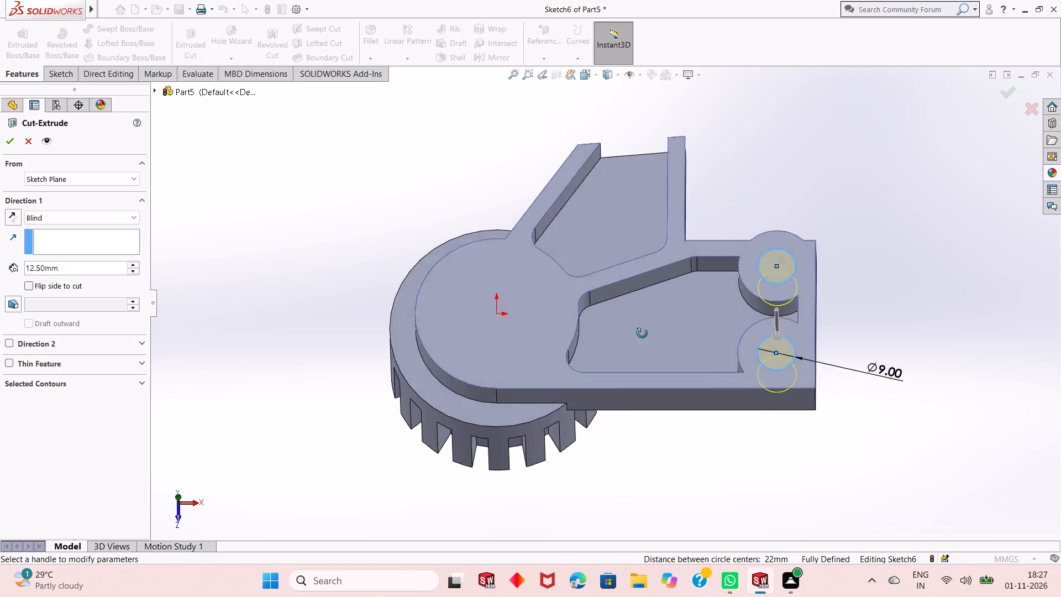
{"action": "middle_click_drag", "start_coordinate": [642, 333], "coordinate": [628, 250]}
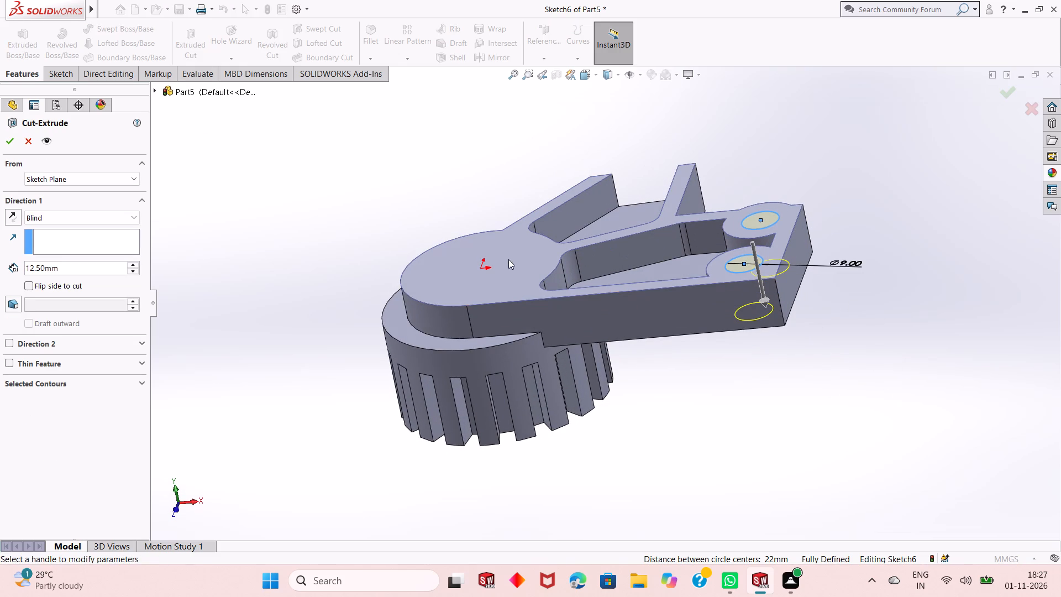
{"action": "left_click", "coordinate": [10, 146]}
{"action": "key", "text": "Escape"}
Start another sketch on the arm's upper face, viewed normal to the sketch plane.
{"action": "left_click", "coordinate": [440, 276]}
{"action": "left_click", "coordinate": [489, 244]}
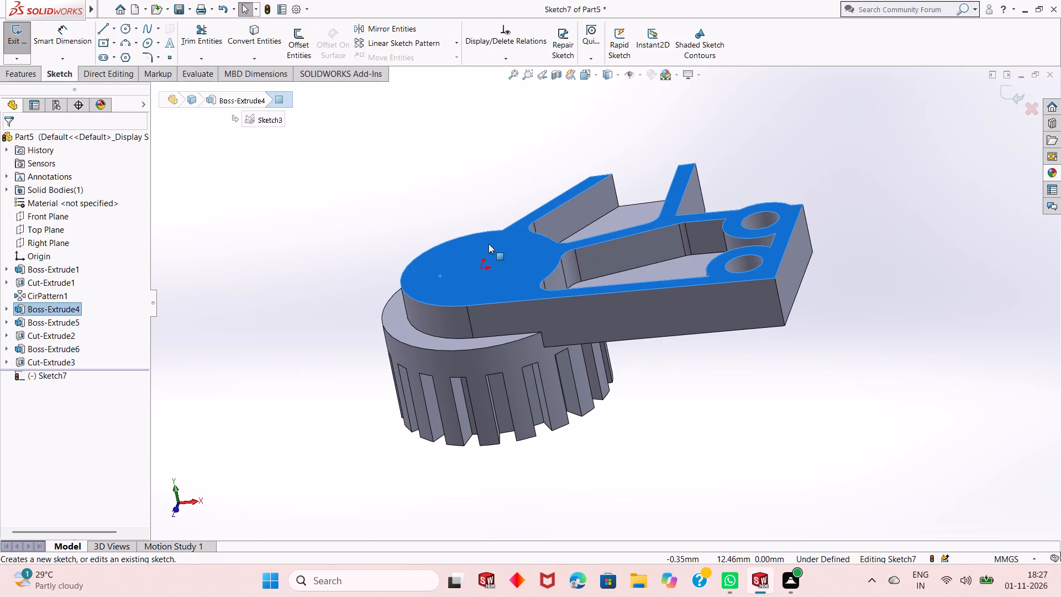
{"action": "key", "text": "ctrl+8"}
{"action": "key", "text": "Escape"}
{"action": "key", "text": "Escape"}
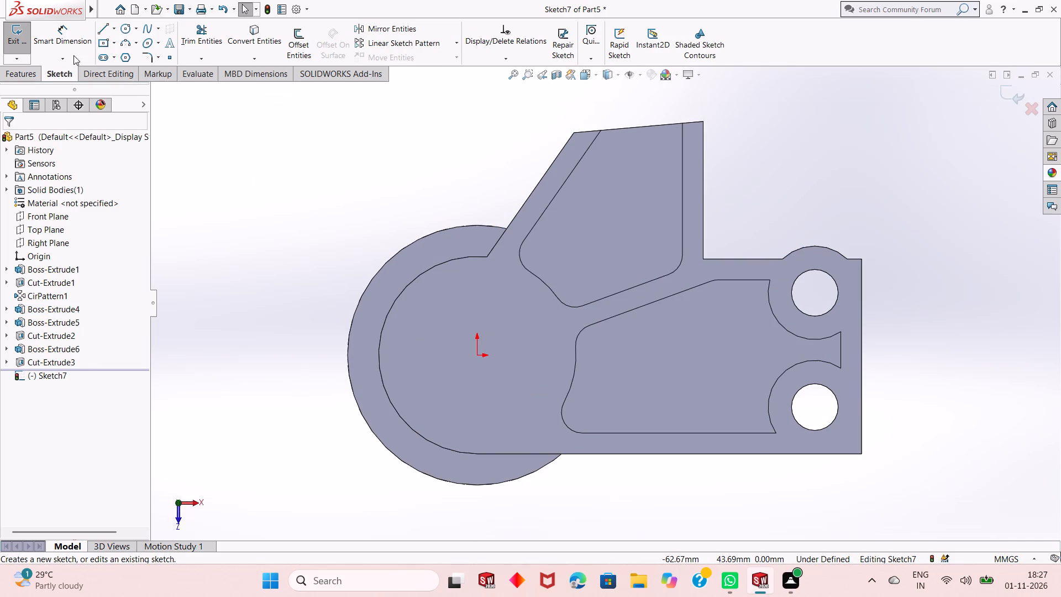
Sketch a circle about 32 mm in diameter centred on the origin.
{"action": "left_click", "coordinate": [124, 29]}
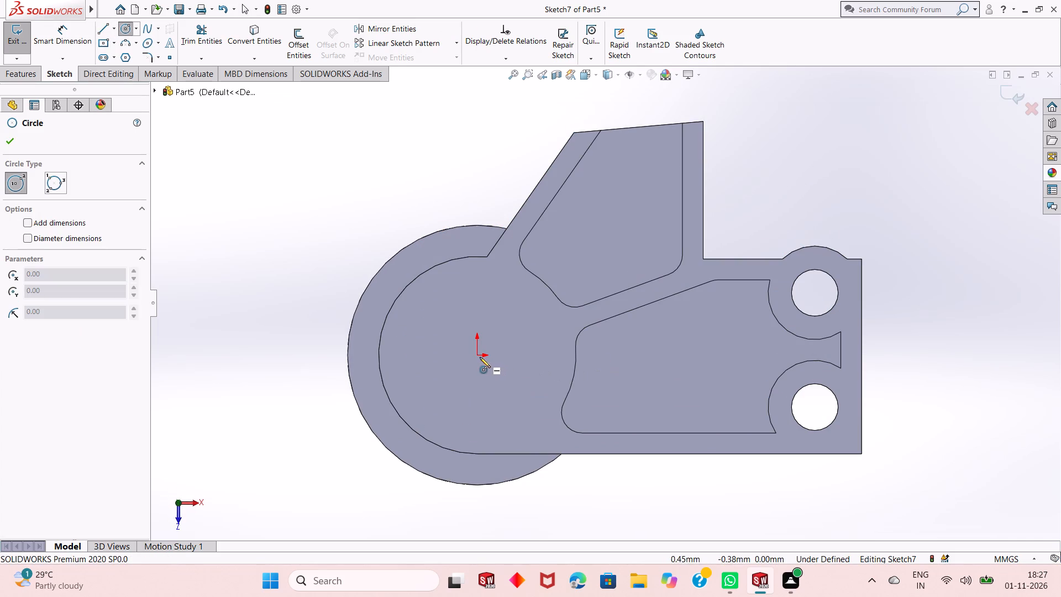
{"action": "left_click", "coordinate": [478, 356]}
{"action": "left_click", "coordinate": [533, 293]}
{"action": "key", "text": "Escape"}
{"action": "key", "text": "Escape"}
Dimension the new circle's diameter as 31 mm.
{"action": "left_click", "coordinate": [66, 40]}
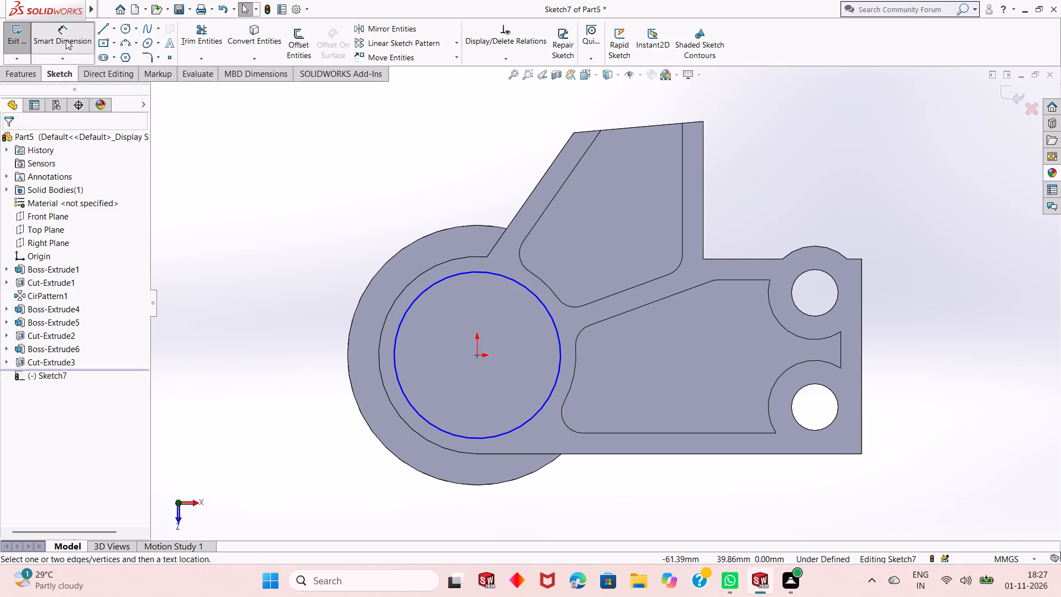
{"action": "left_click", "coordinate": [434, 428]}
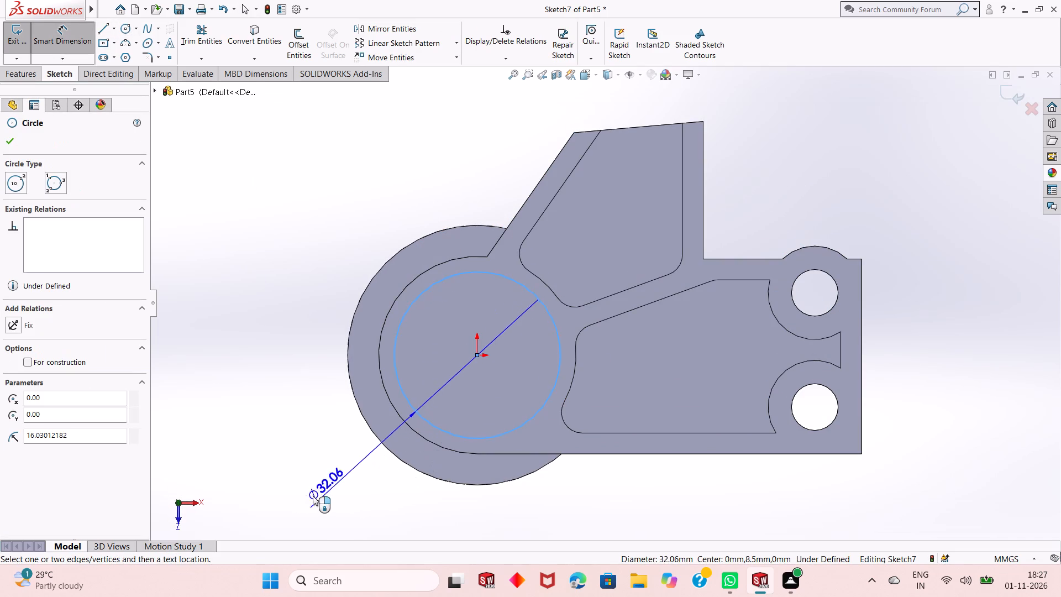
{"action": "left_click", "coordinate": [308, 498]}
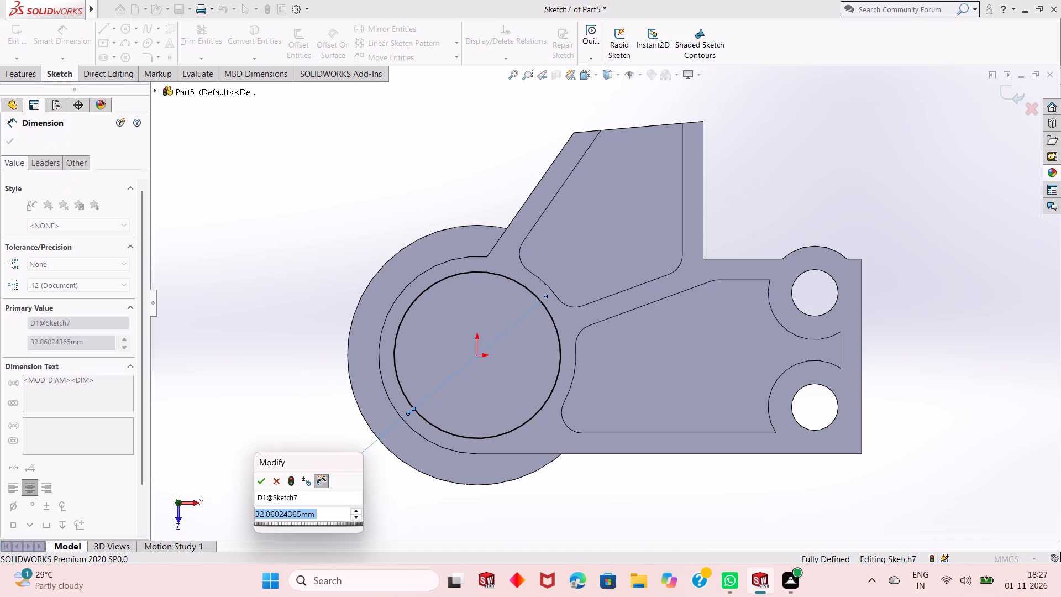
{"action": "type", "text": "31"}
{"action": "key", "text": "Return"}
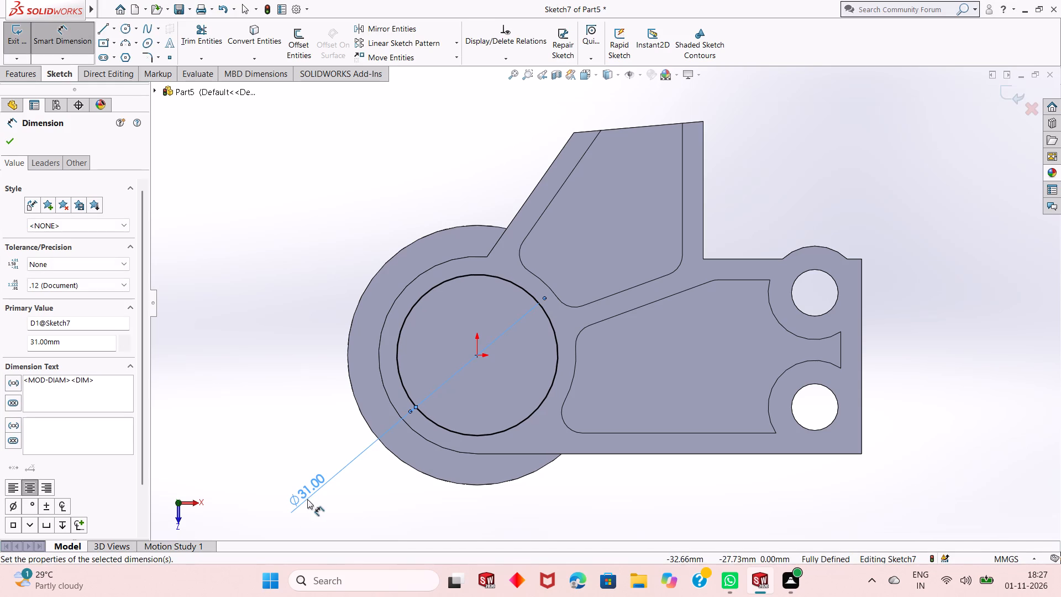
{"action": "right_click", "coordinate": [290, 214]}
{"action": "left_click", "coordinate": [308, 247]}
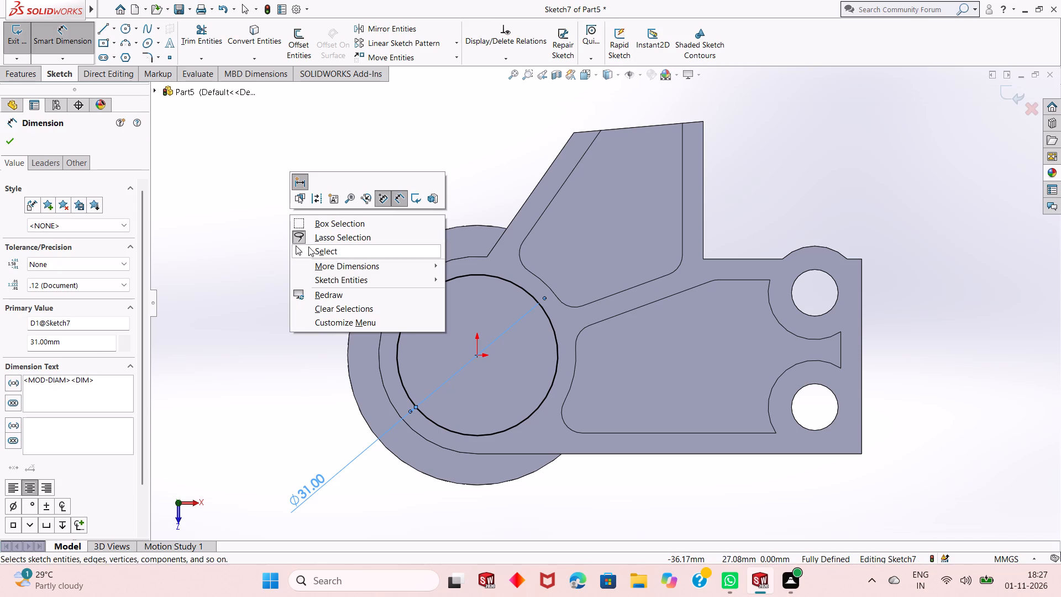
Cut-extrude the 31 mm circle into the arm's round end with a blind depth of 5 mm.
{"action": "left_click", "coordinate": [25, 77]}
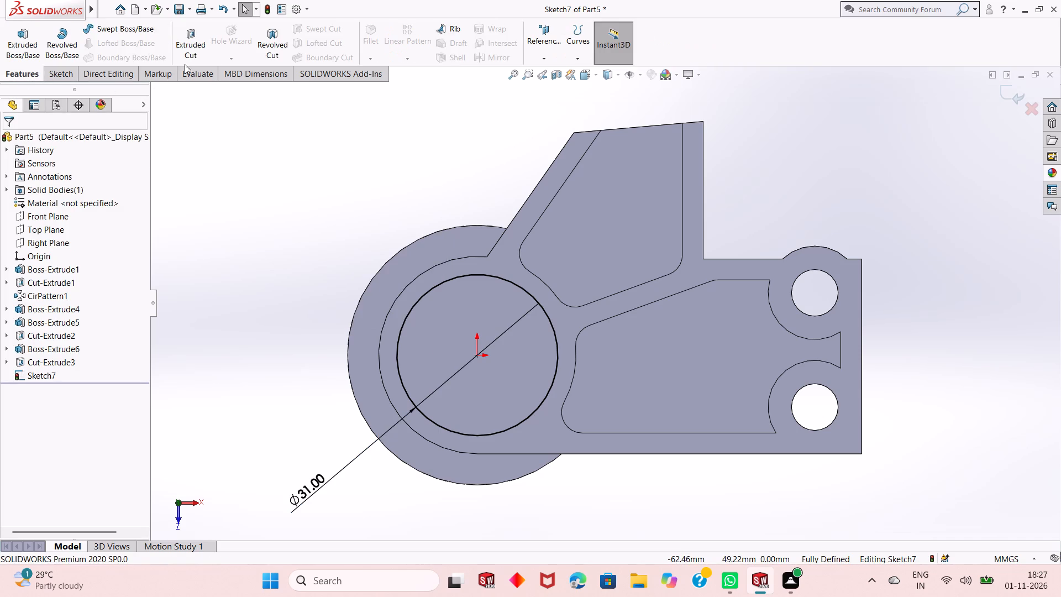
{"action": "left_click", "coordinate": [185, 55]}
{"action": "middle_click_drag", "start_coordinate": [444, 461], "coordinate": [439, 286]}
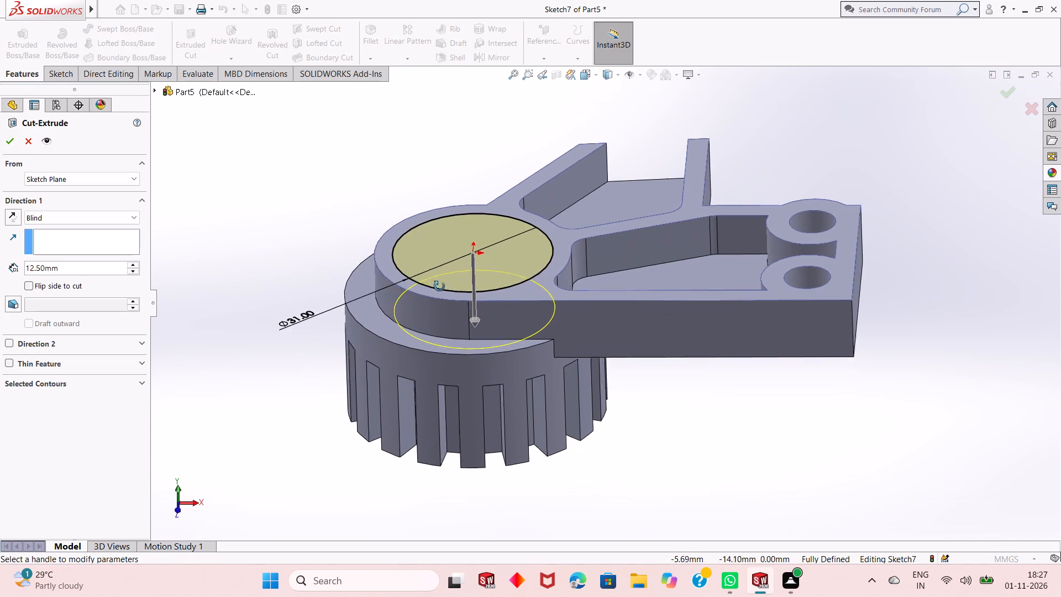
{"action": "middle_click_drag", "start_coordinate": [439, 286], "coordinate": [439, 285]}
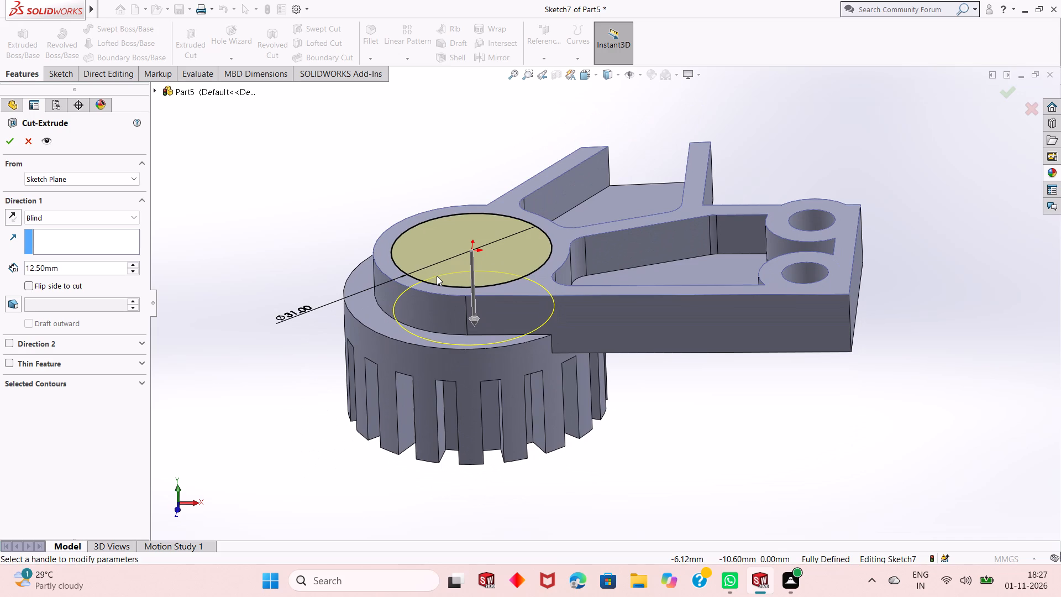
{"action": "double_click", "coordinate": [90, 269]}
{"action": "key", "text": "5"}
{"action": "key", "text": "Return"}
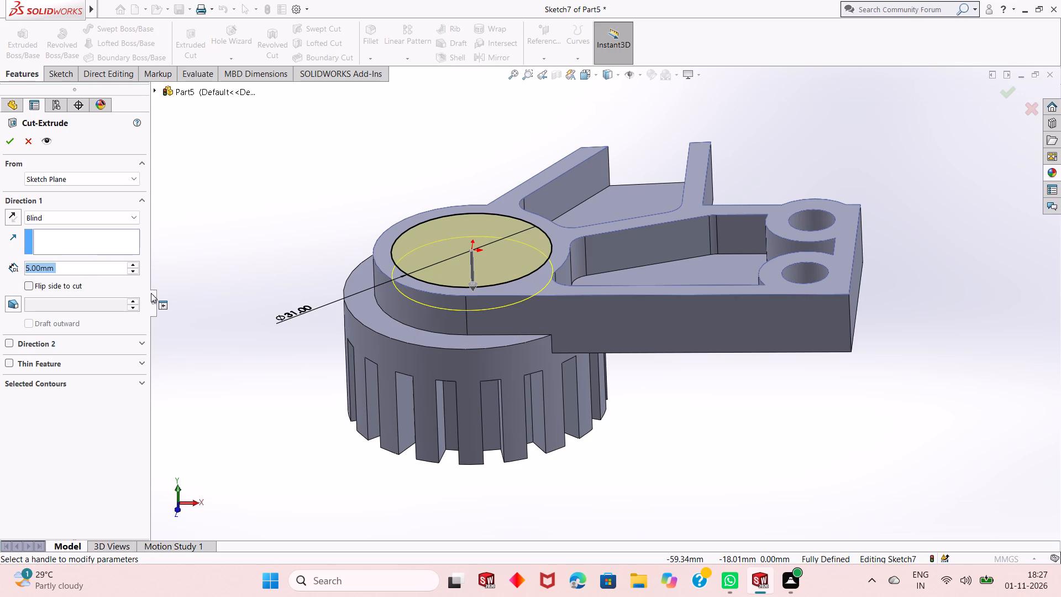
{"action": "middle_click_drag", "start_coordinate": [335, 285], "coordinate": [334, 347]}
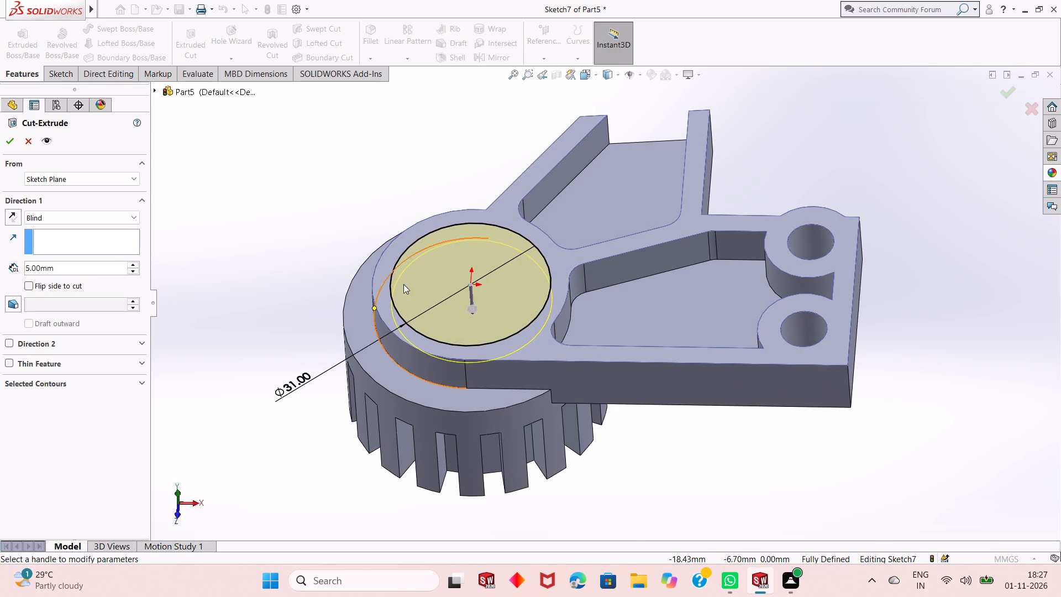
{"action": "left_click", "coordinate": [6, 145]}
Start a sketch on the floor of the circular recess, viewed normal to the sketch plane.
{"action": "left_click", "coordinate": [440, 275]}
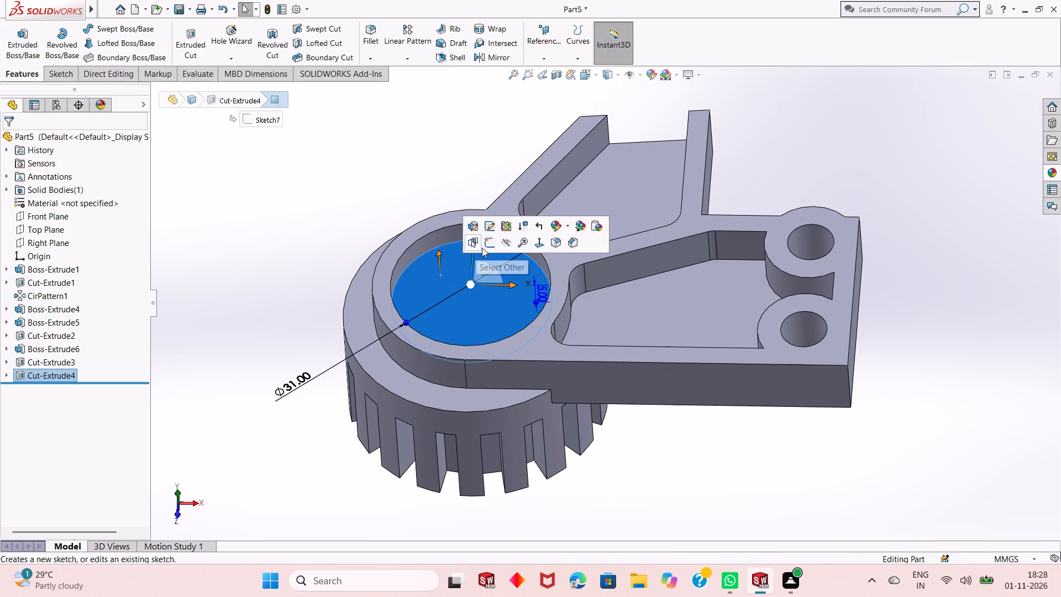
{"action": "left_click", "coordinate": [482, 248]}
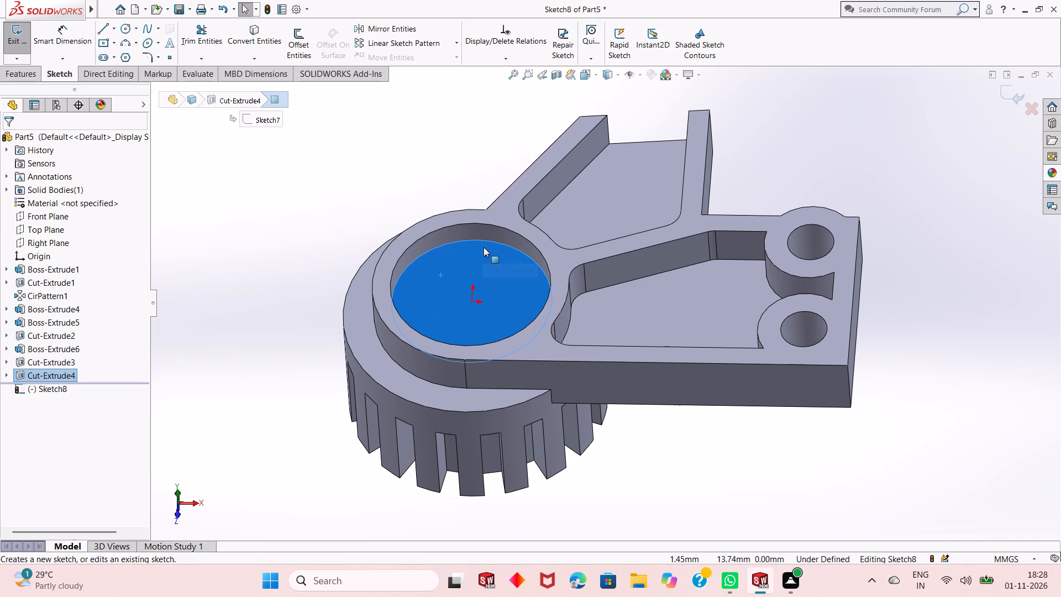
{"action": "key", "text": "ctrl+8"}
{"action": "left_click", "coordinate": [378, 199]}
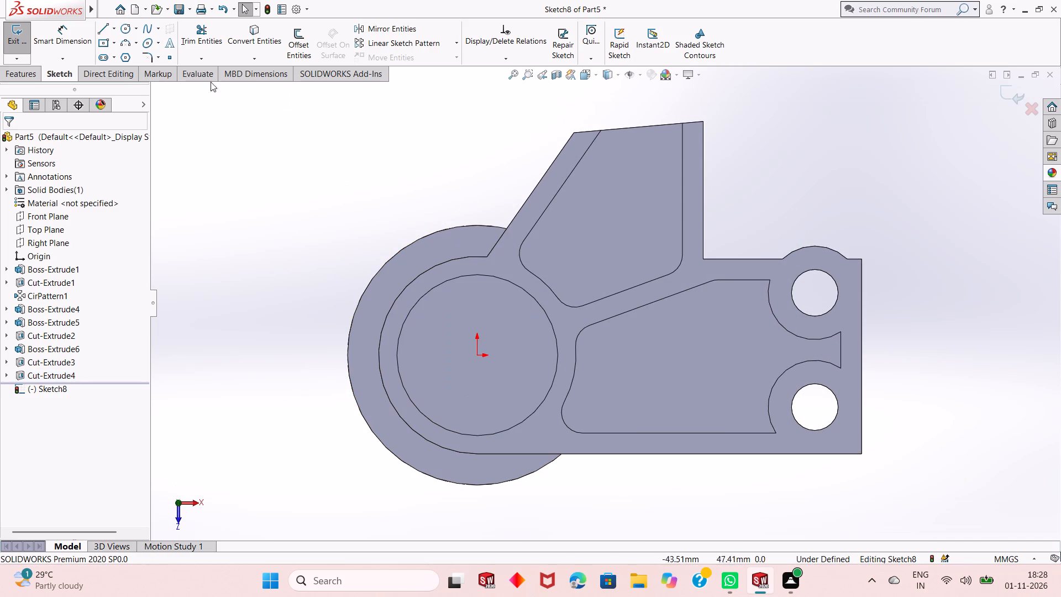
Sketch a circle about 19 mm in diameter centred on the origin inside the recess.
{"action": "left_click", "coordinate": [122, 23]}
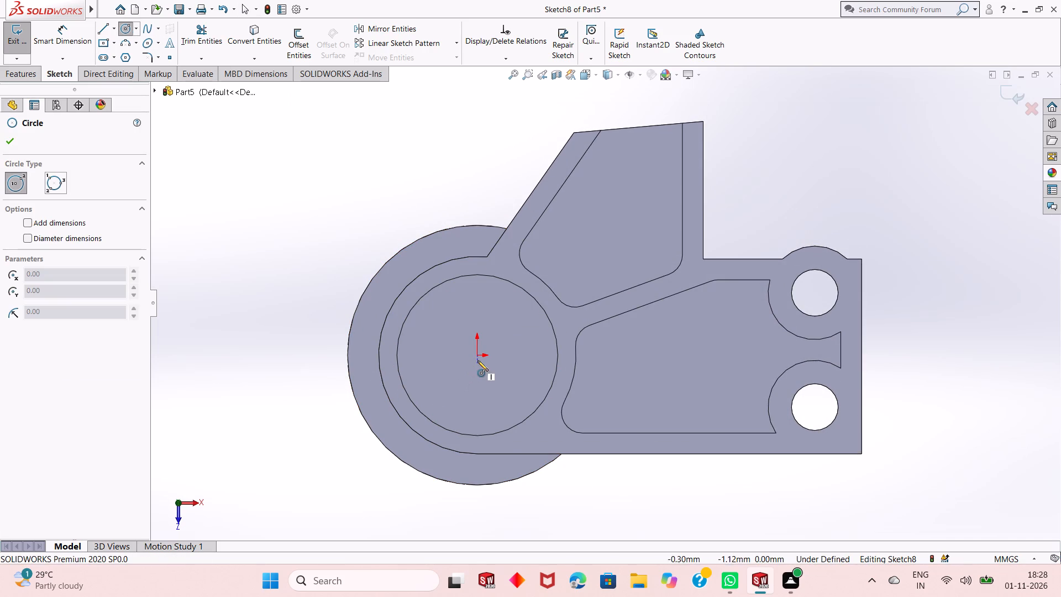
{"action": "left_click", "coordinate": [477, 358]}
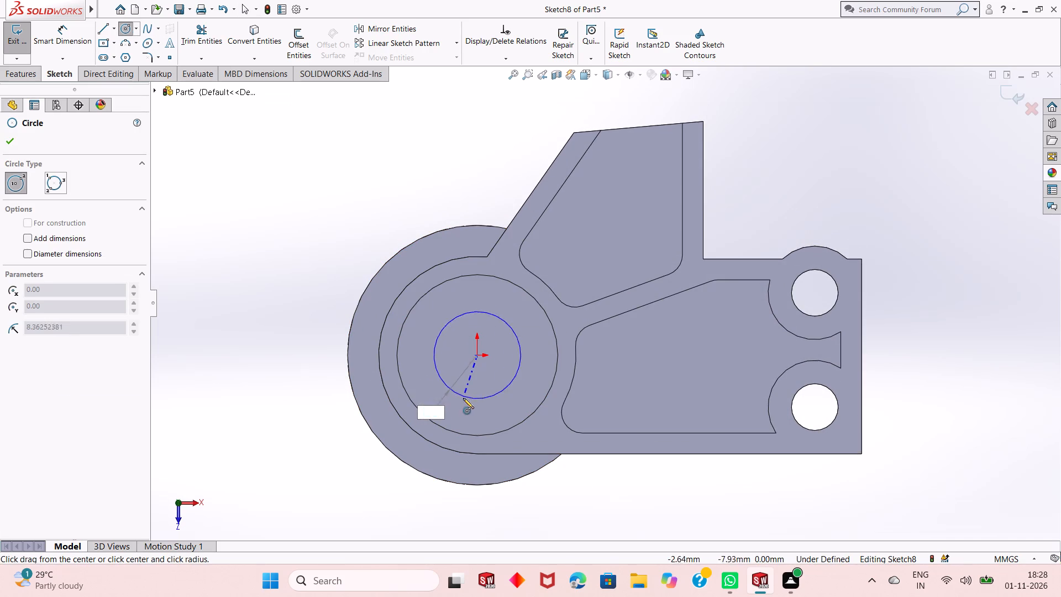
{"action": "left_click", "coordinate": [462, 402]}
{"action": "right_click", "coordinate": [324, 191]}
{"action": "left_click", "coordinate": [358, 202]}
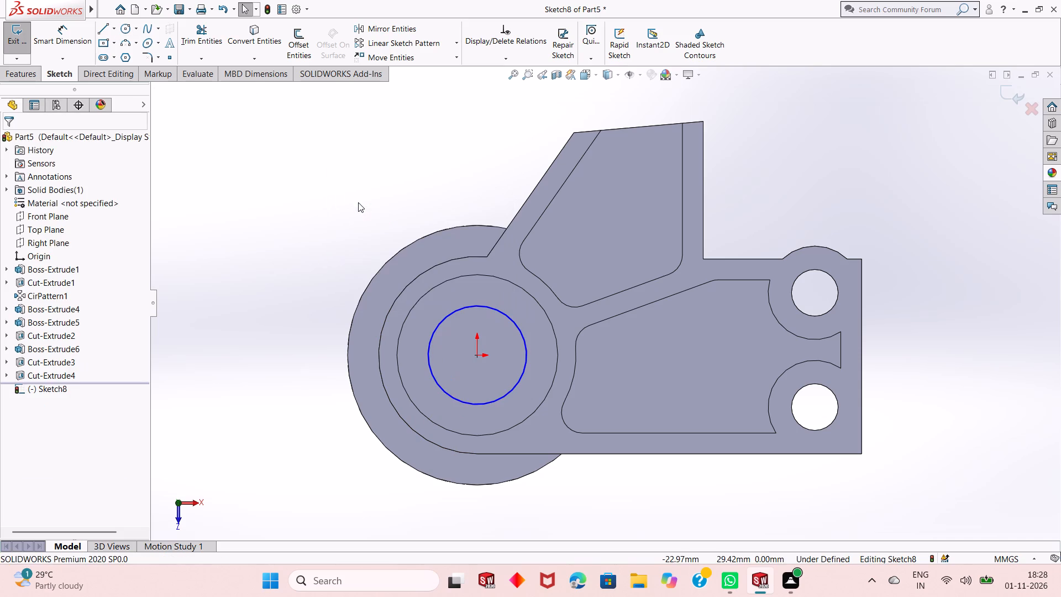
Dimension the inner circle's diameter as 28 mm.
{"action": "left_click", "coordinate": [46, 39]}
{"action": "left_click", "coordinate": [434, 381]}
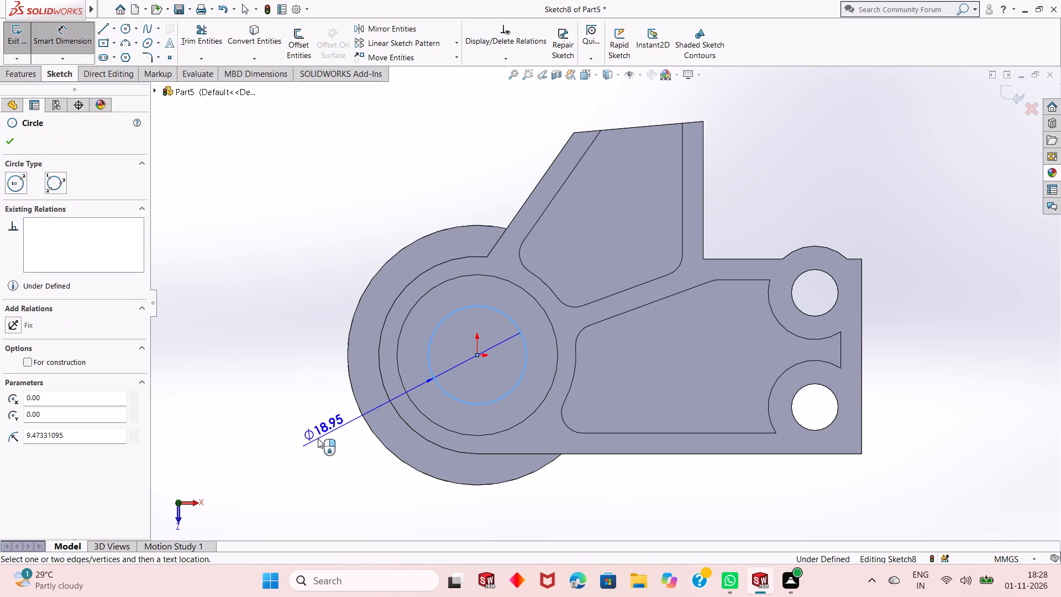
{"action": "left_click", "coordinate": [287, 455]}
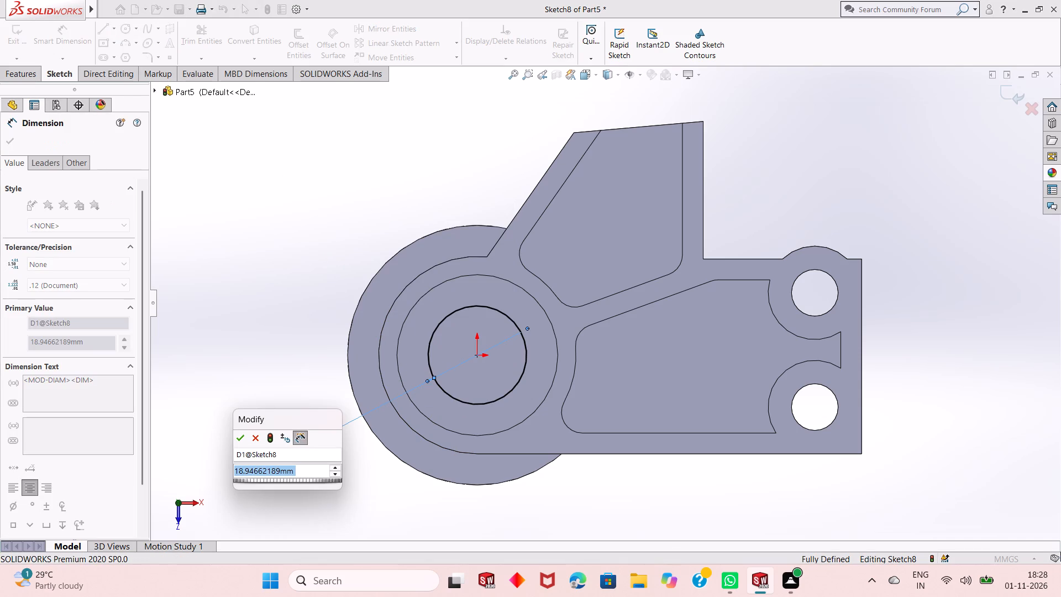
{"action": "type", "text": "28"}
{"action": "key", "text": "Return"}
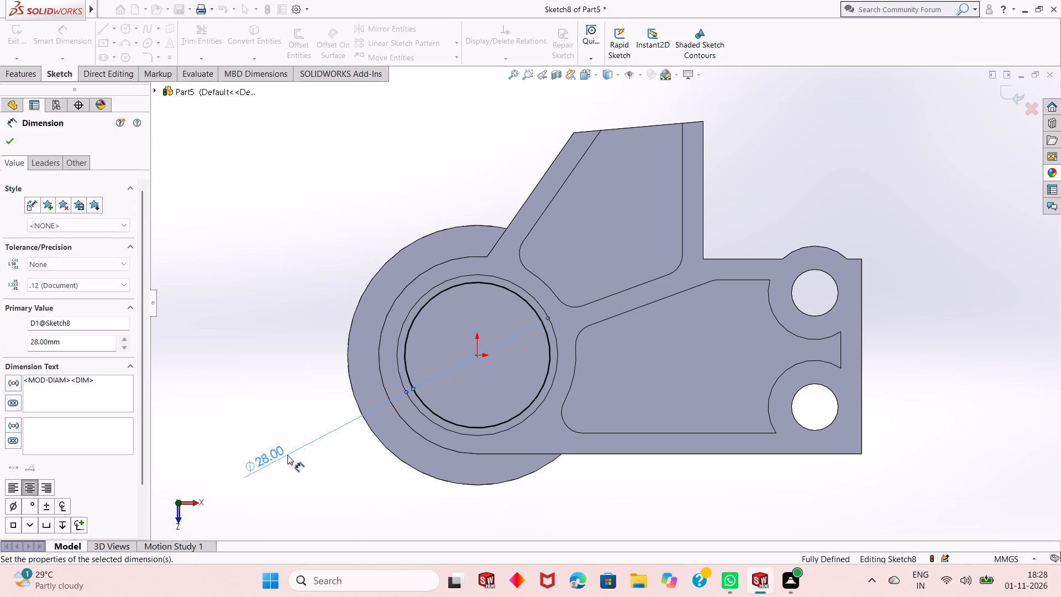
{"action": "right_click", "coordinate": [250, 186]}
{"action": "left_click", "coordinate": [268, 227]}
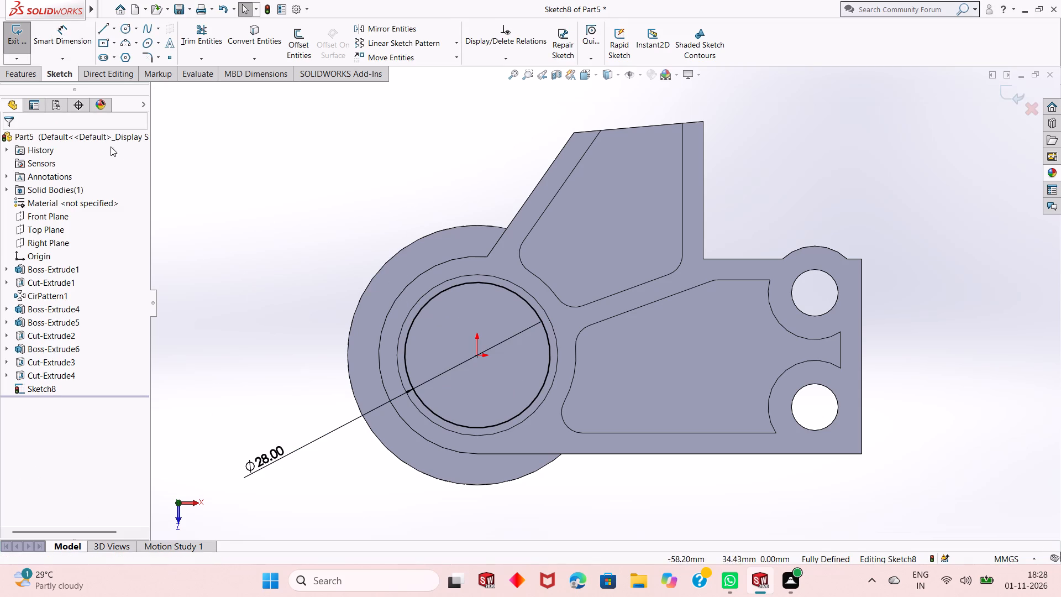
Cut-extrude the 28 mm circle down through the cylindrical body using the Through All end condition.
{"action": "left_click", "coordinate": [26, 74]}
{"action": "left_click", "coordinate": [198, 46]}
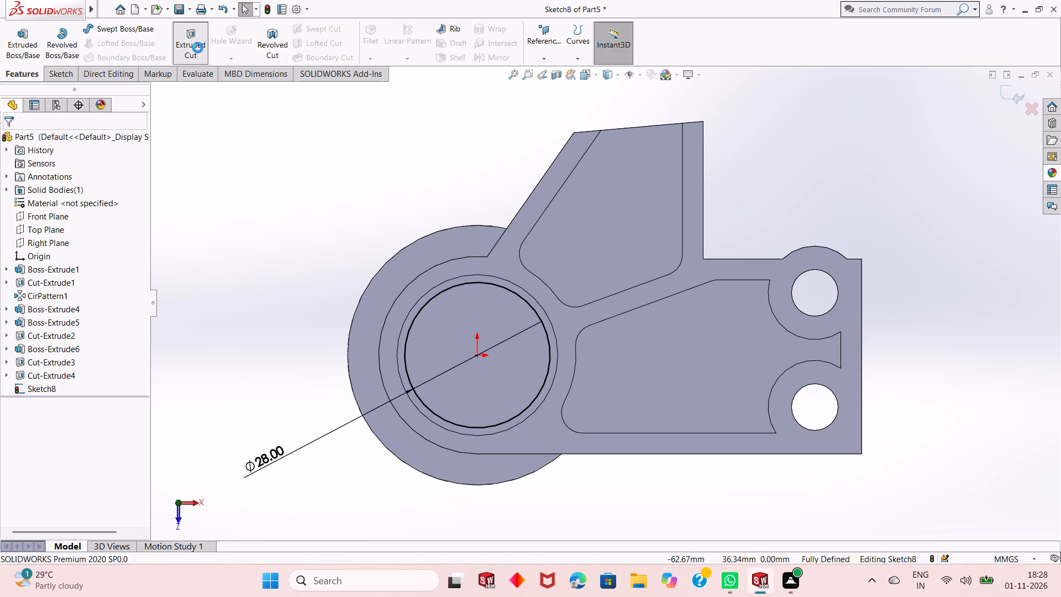
{"action": "middle_click_drag", "start_coordinate": [409, 406], "coordinate": [417, 246]}
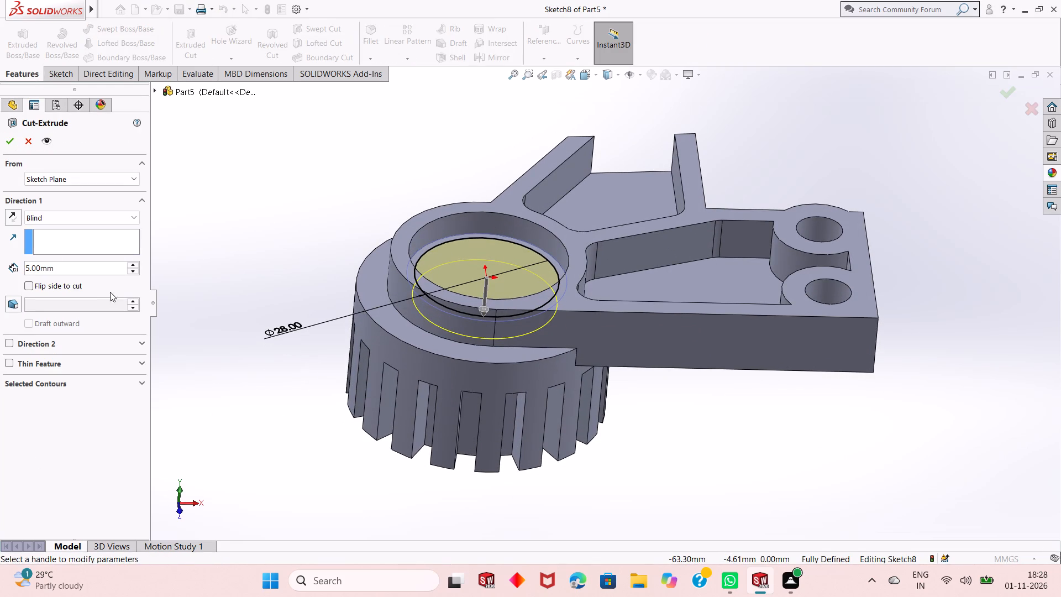
{"action": "double_click", "coordinate": [73, 275]}
{"action": "middle_click_drag", "start_coordinate": [282, 395], "coordinate": [318, 312]}
{"action": "scroll", "coordinate": [310, 305], "scroll_direction": "up", "scroll_amount": 1}
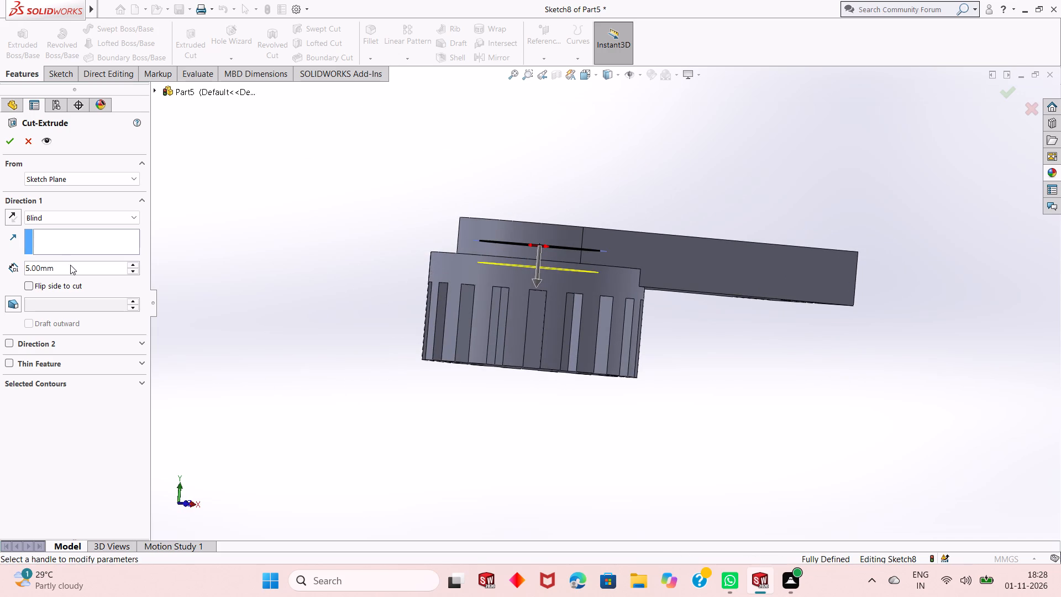
{"action": "double_click", "coordinate": [70, 265]}
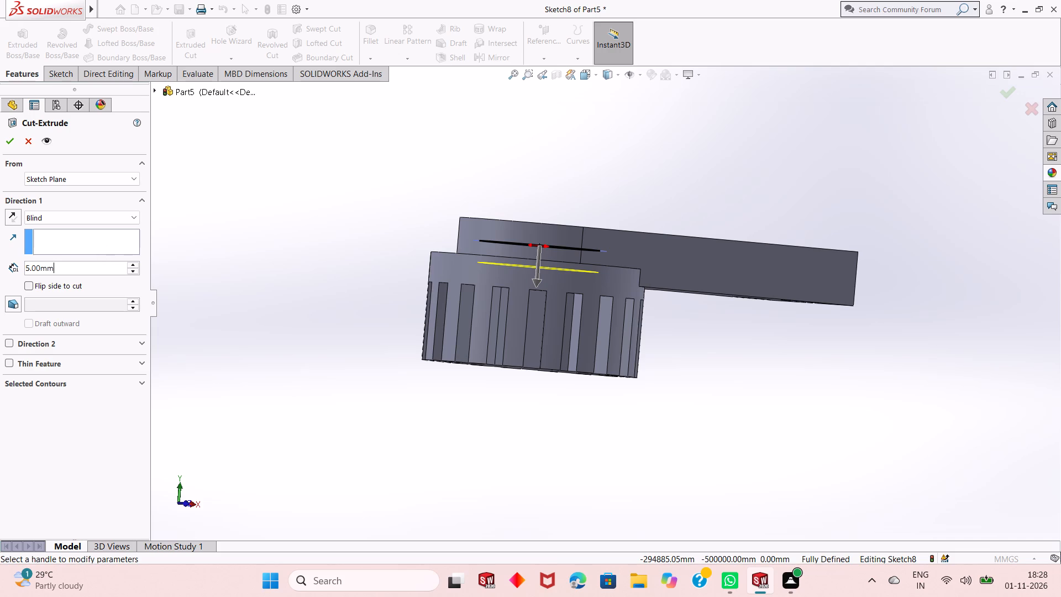
{"action": "left_click", "coordinate": [78, 207]}
{"action": "left_click", "coordinate": [78, 213]}
{"action": "left_click", "coordinate": [79, 242]}
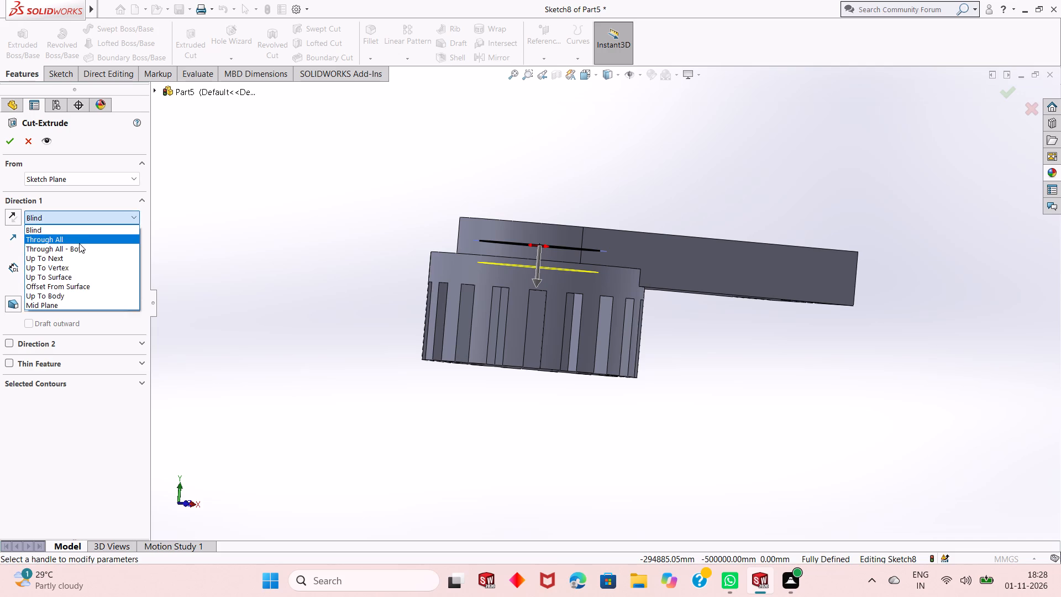
{"action": "left_click", "coordinate": [10, 142]}
Fillet the two vertical pocket corner edges where the straight walls meet the hole bosses with a 4 mm radius.
{"action": "middle_click_drag", "start_coordinate": [239, 288], "coordinate": [259, 237]}
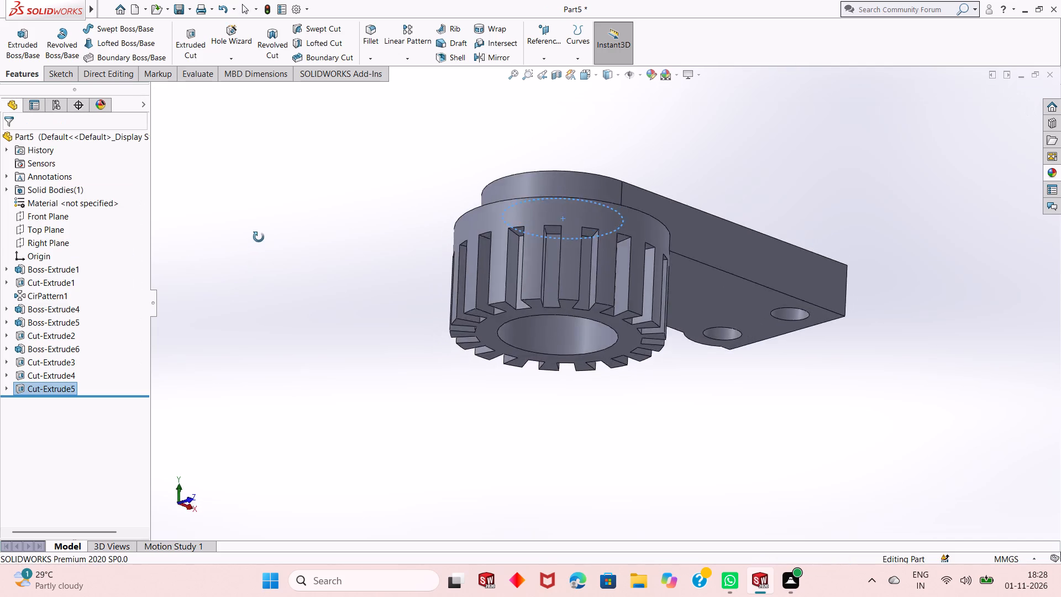
{"action": "middle_click_drag", "start_coordinate": [259, 237], "coordinate": [176, 322]}
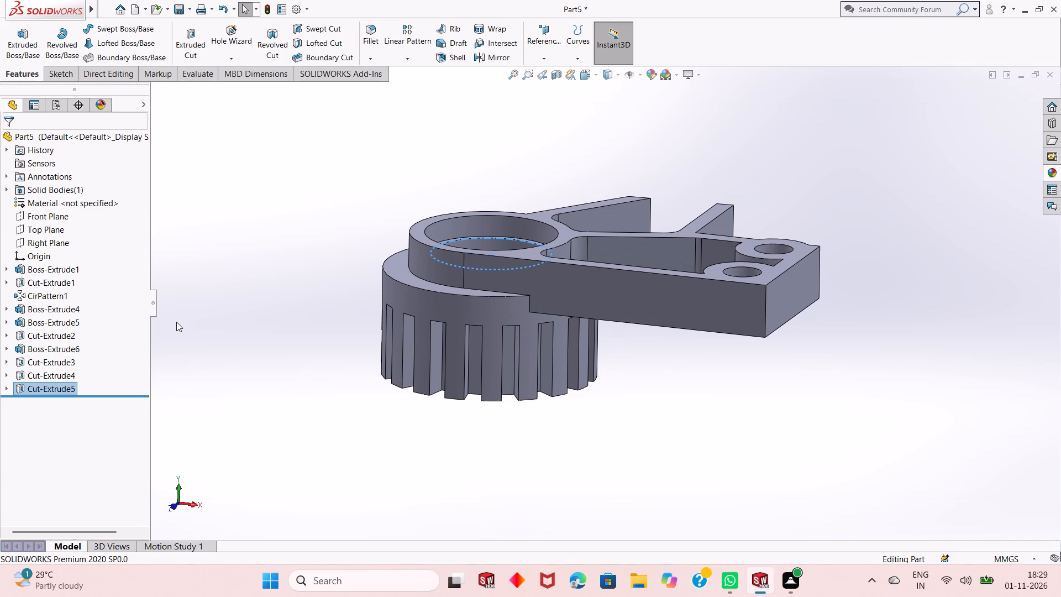
{"action": "middle_click_drag", "start_coordinate": [482, 288], "coordinate": [482, 288]}
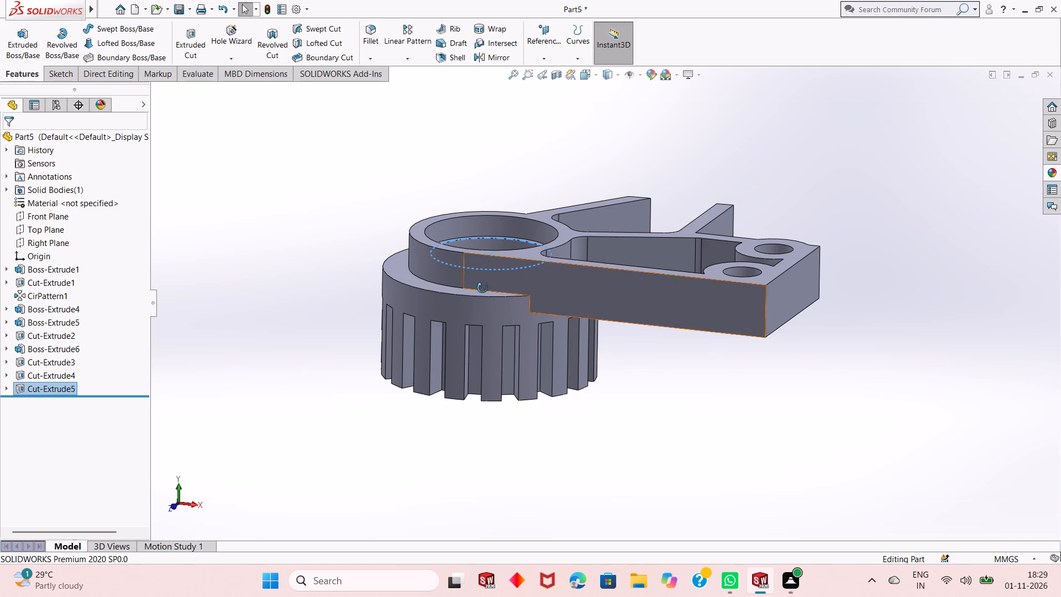
{"action": "middle_click_drag", "start_coordinate": [482, 288], "coordinate": [534, 431]}
{"action": "left_click", "coordinate": [377, 186]}
{"action": "middle_click_drag", "start_coordinate": [558, 322], "coordinate": [524, 364]}
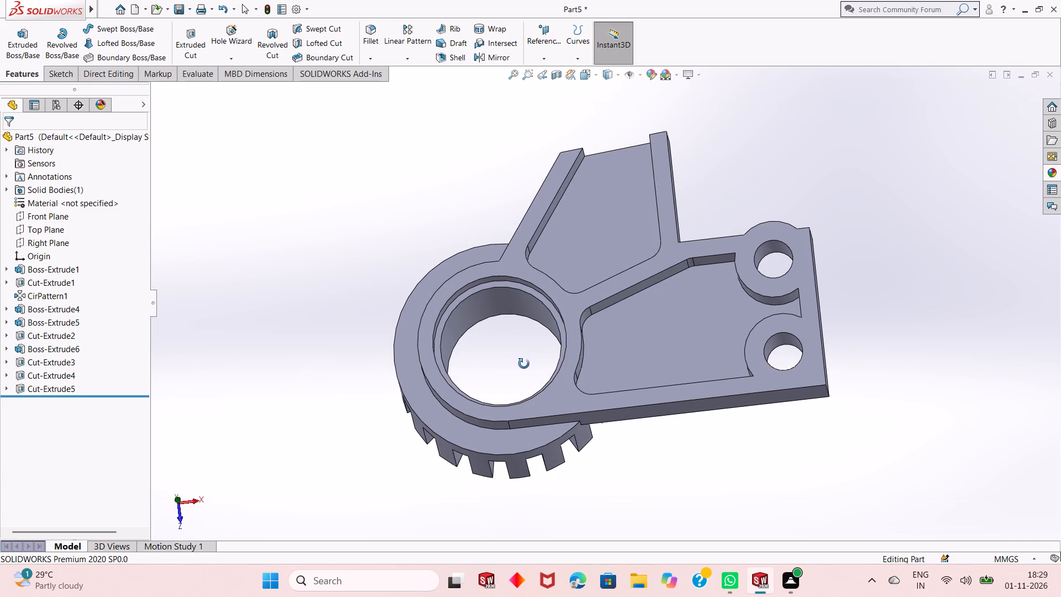
{"action": "middle_click_drag", "start_coordinate": [524, 364], "coordinate": [524, 367]}
{"action": "left_click", "coordinate": [375, 33]}
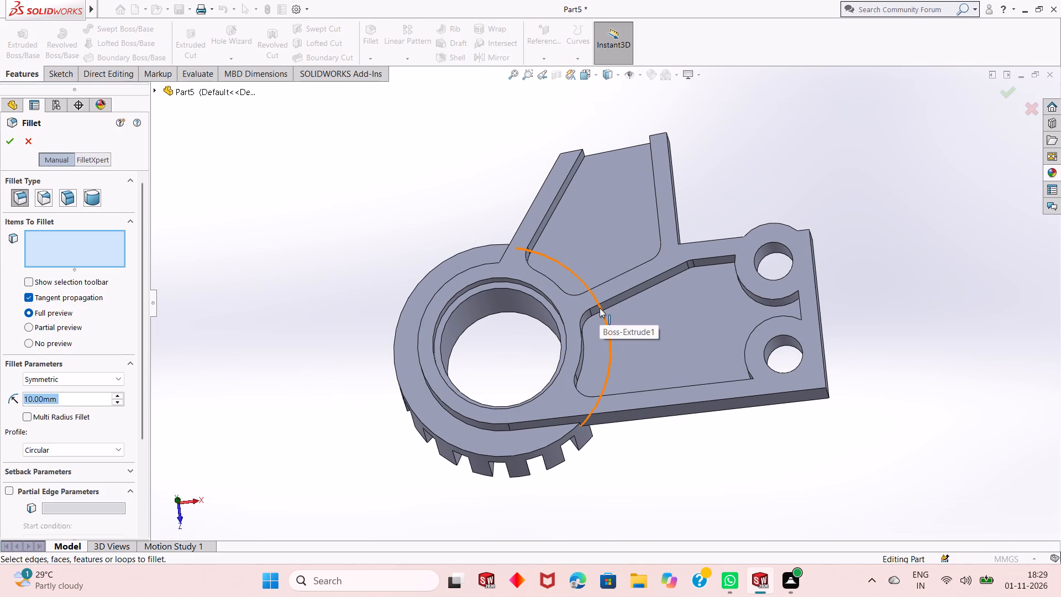
{"action": "key", "text": "4"}
{"action": "key", "text": "Return"}
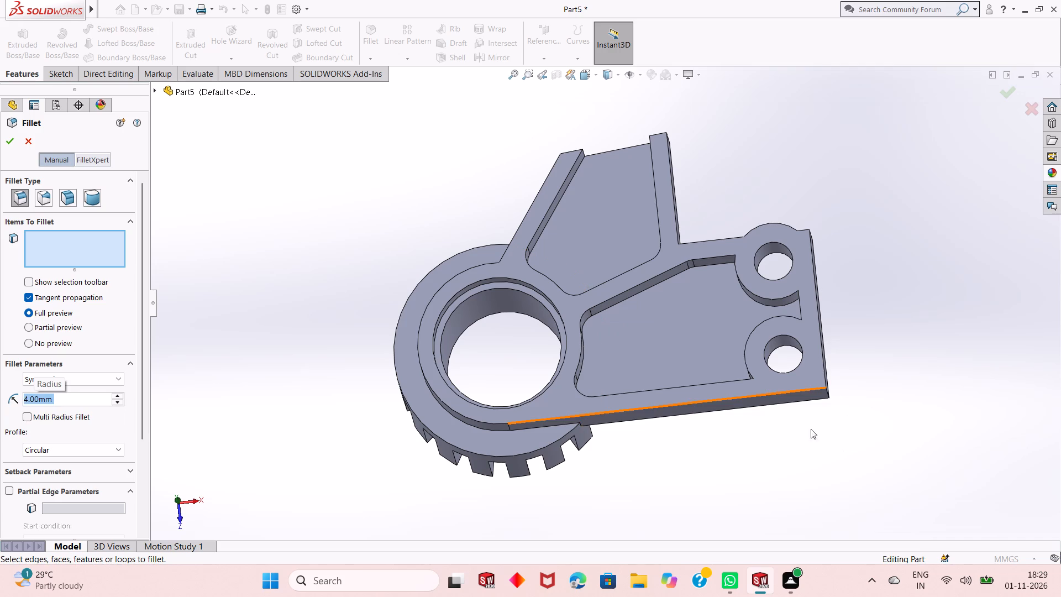
{"action": "middle_click_drag", "start_coordinate": [707, 400], "coordinate": [755, 467]}
{"action": "left_click", "coordinate": [766, 387]}
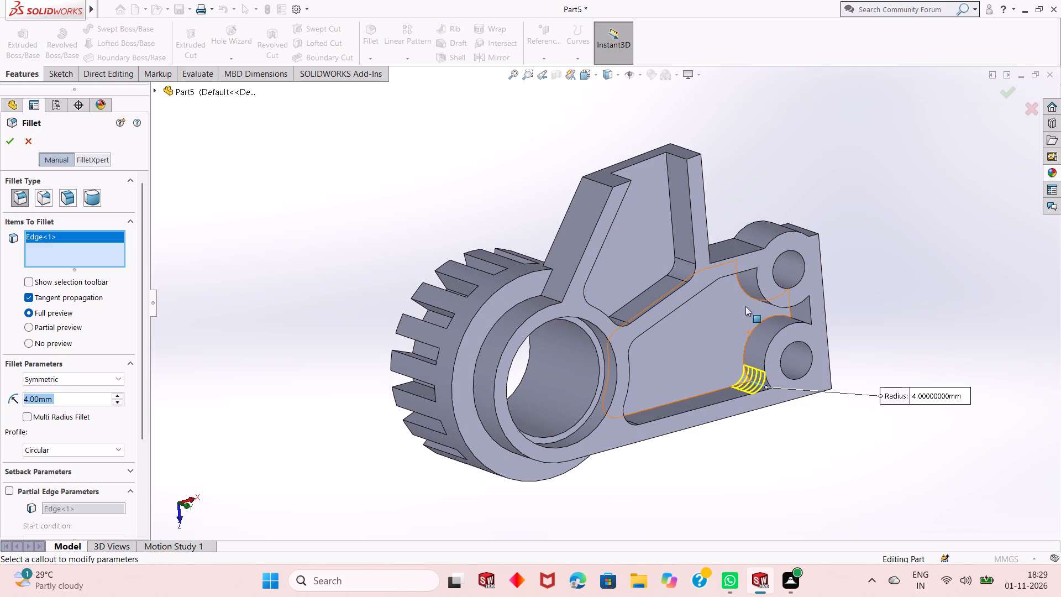
{"action": "middle_click_drag", "start_coordinate": [738, 313], "coordinate": [726, 228]}
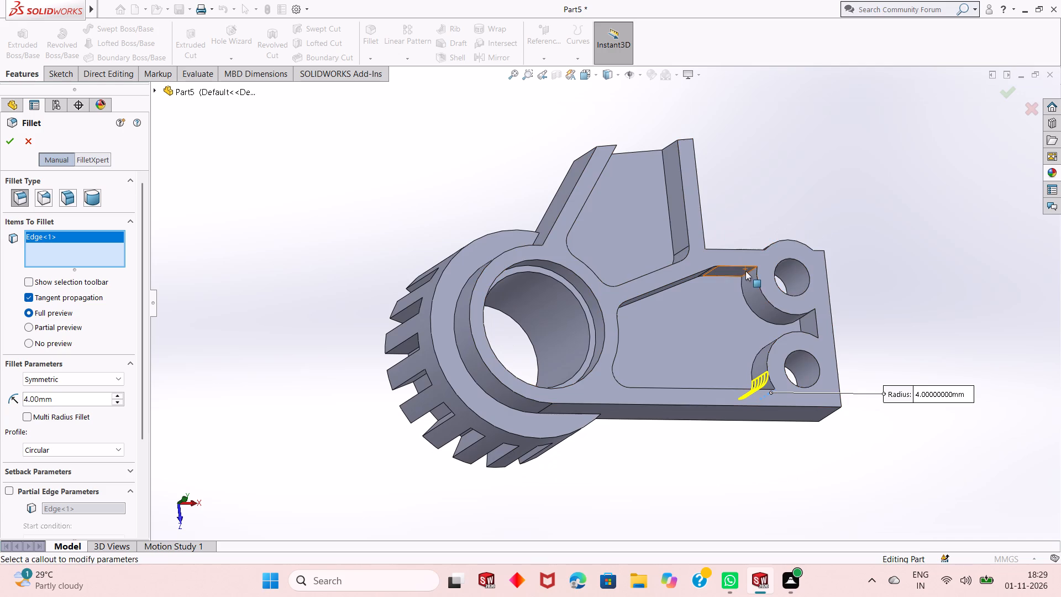
{"action": "left_click", "coordinate": [748, 273]}
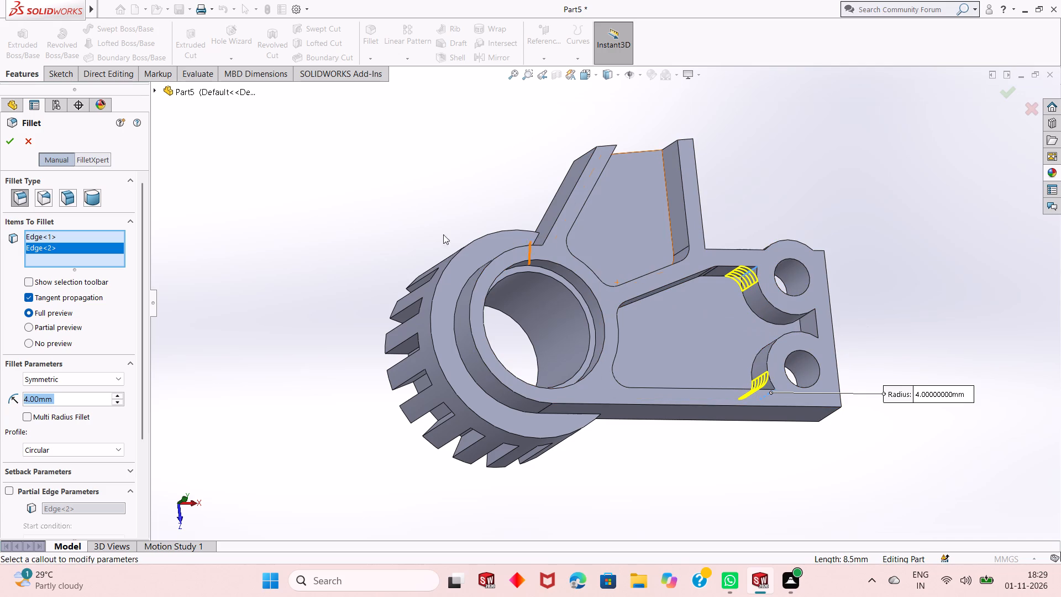
{"action": "left_click", "coordinate": [17, 144]}
Start a sketch on the rib-divided arm's upper face, viewed normal to the sketch plane.
{"action": "middle_click_drag", "start_coordinate": [601, 292], "coordinate": [595, 298]}
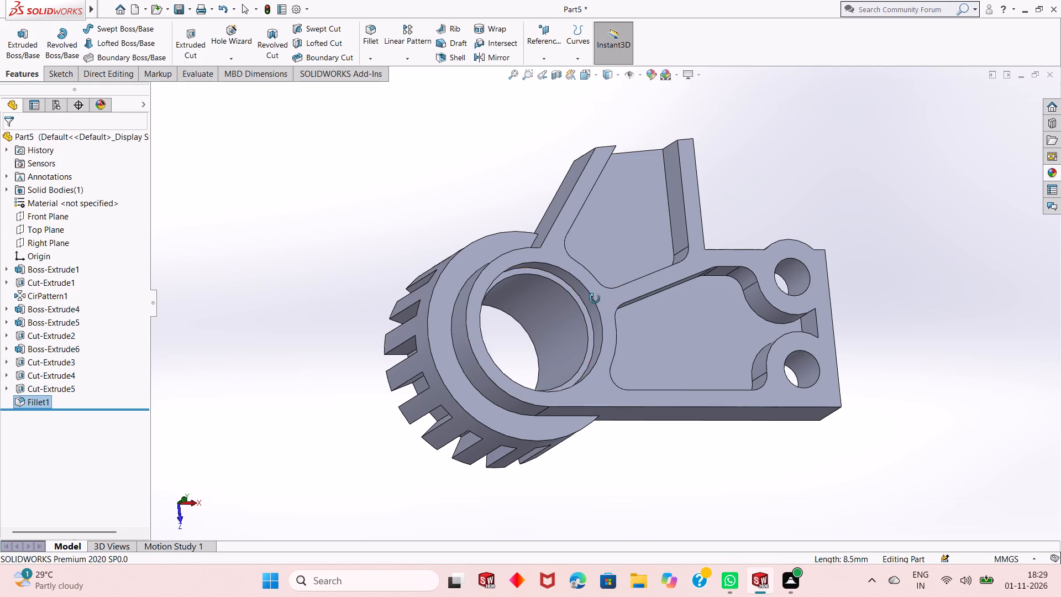
{"action": "middle_click_drag", "start_coordinate": [595, 298], "coordinate": [562, 311]}
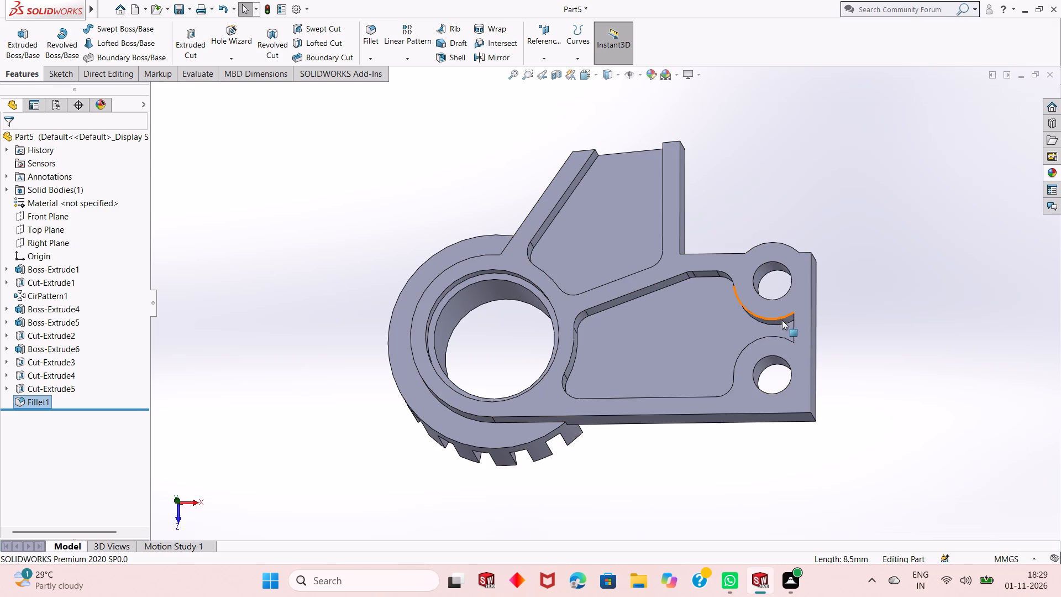
{"action": "scroll", "coordinate": [781, 321], "scroll_direction": "down", "scroll_amount": 2}
{"action": "left_click", "coordinate": [790, 316]}
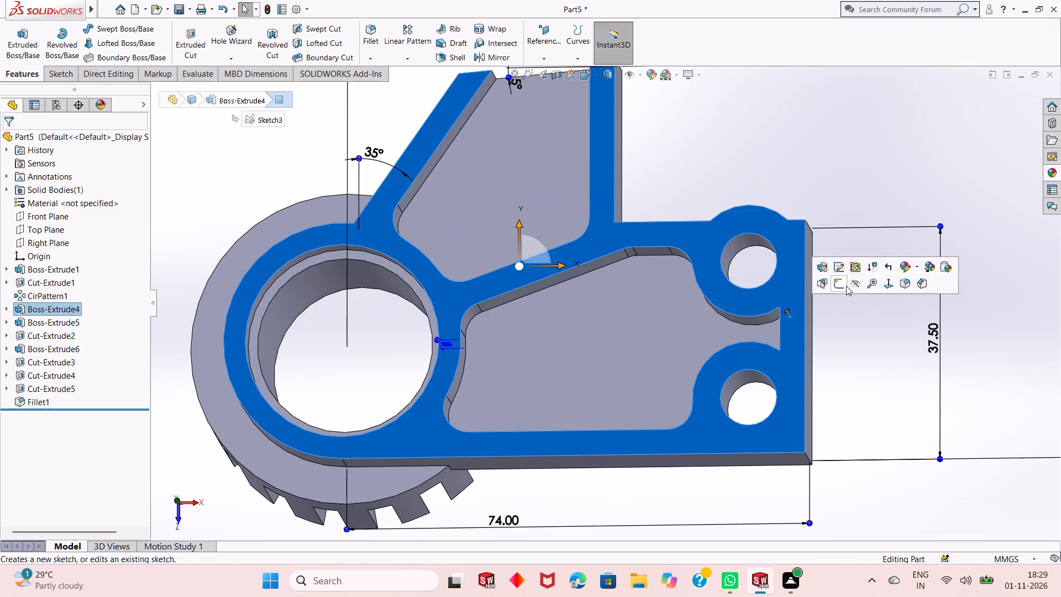
{"action": "left_click", "coordinate": [846, 286]}
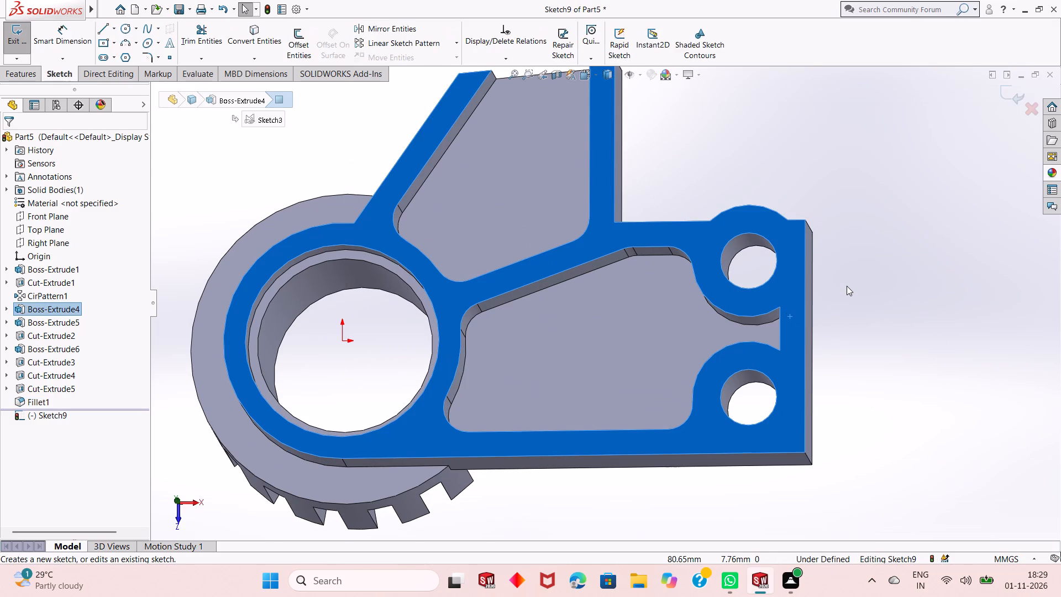
{"action": "key", "text": "ctrl+8"}
{"action": "left_click", "coordinate": [878, 303]}
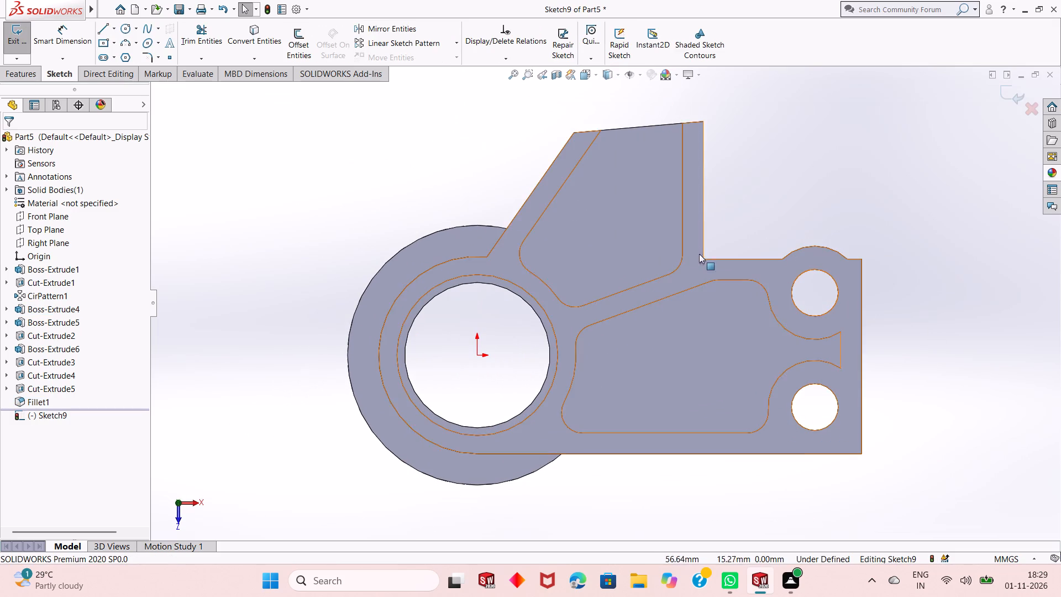
Sketch a horizontal line about 5 mm long from the upper boss arc to the pocket's end wall, plus a vertical line about 1.5 mm up to the corner.
{"action": "left_click", "coordinate": [99, 28]}
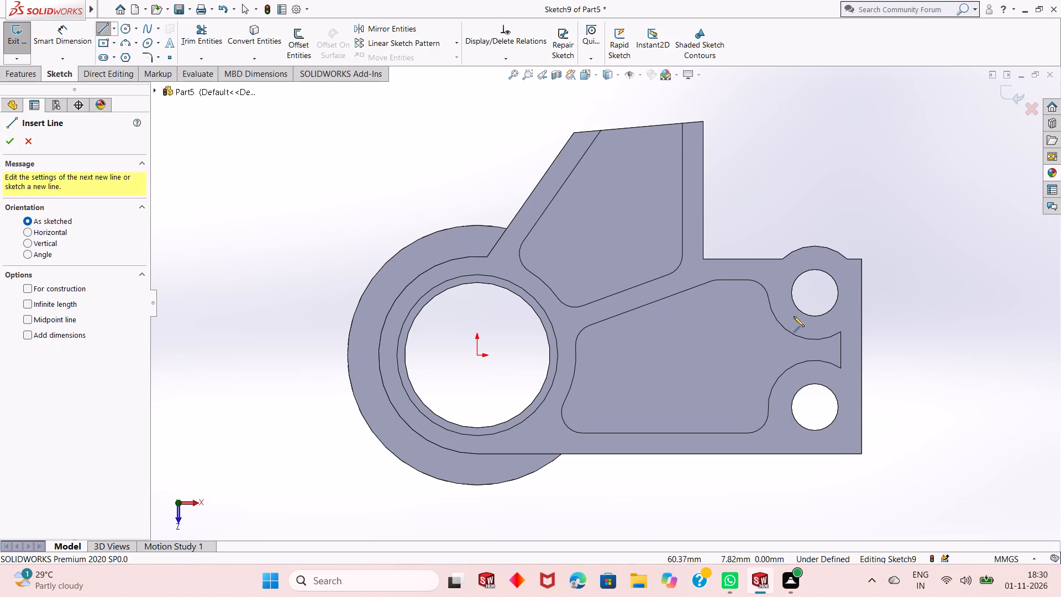
{"action": "scroll", "coordinate": [816, 329], "scroll_direction": "down", "scroll_amount": 2}
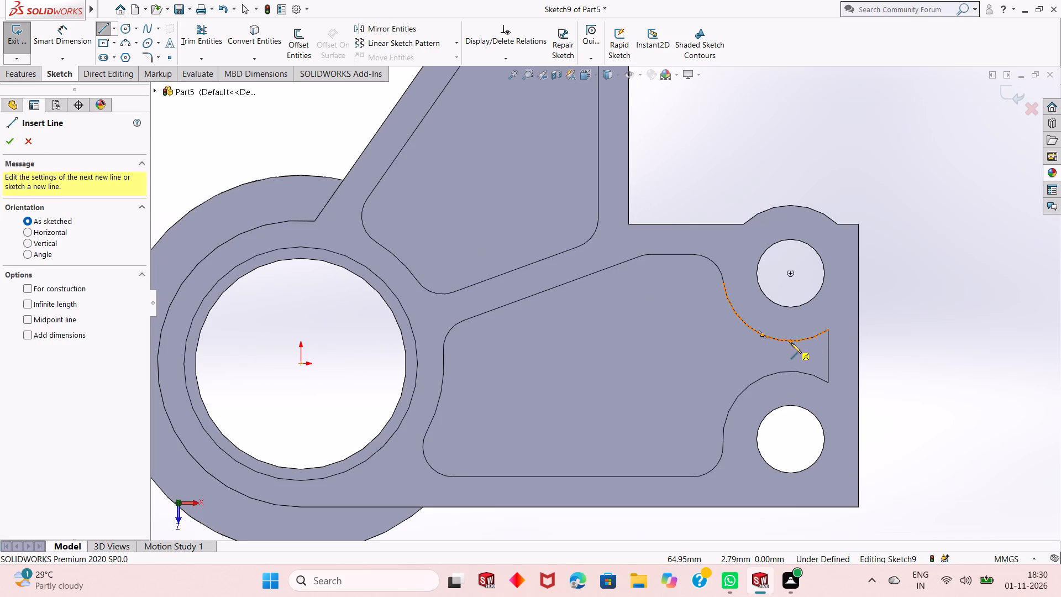
{"action": "left_click", "coordinate": [791, 343]}
{"action": "left_click", "coordinate": [828, 340]}
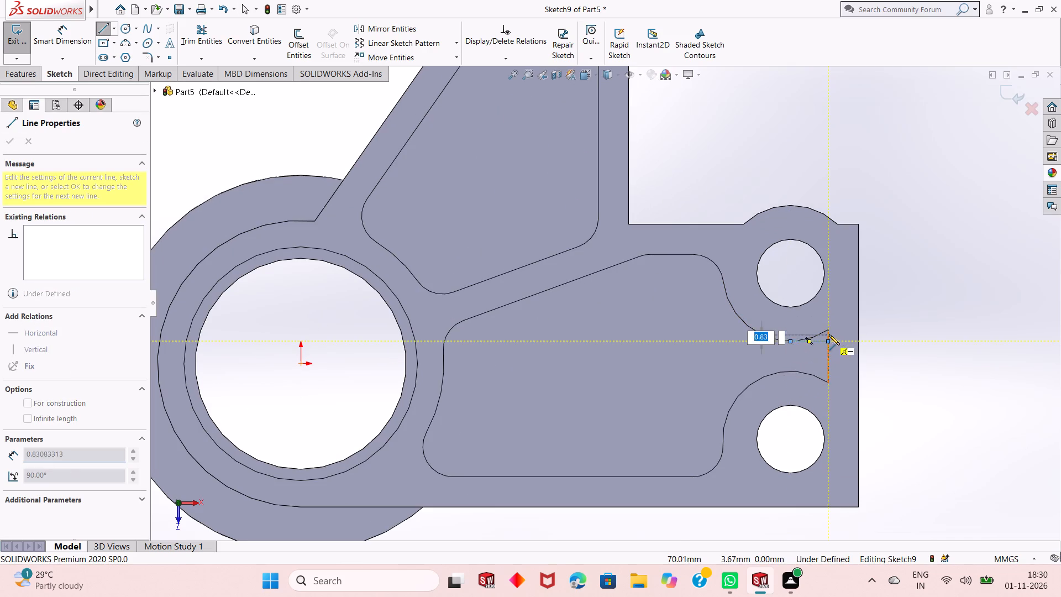
{"action": "left_click", "coordinate": [830, 329]}
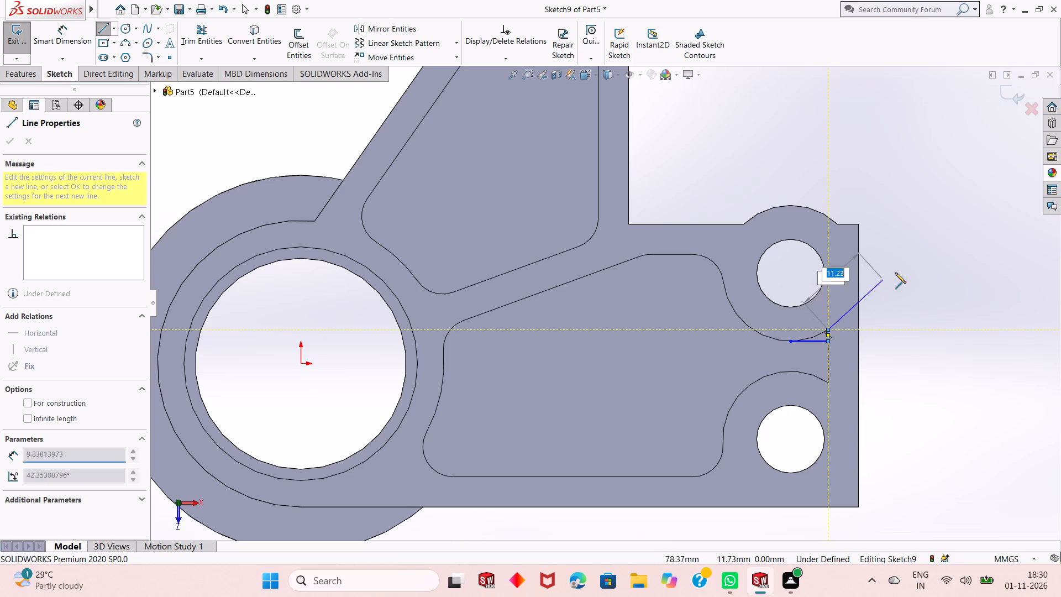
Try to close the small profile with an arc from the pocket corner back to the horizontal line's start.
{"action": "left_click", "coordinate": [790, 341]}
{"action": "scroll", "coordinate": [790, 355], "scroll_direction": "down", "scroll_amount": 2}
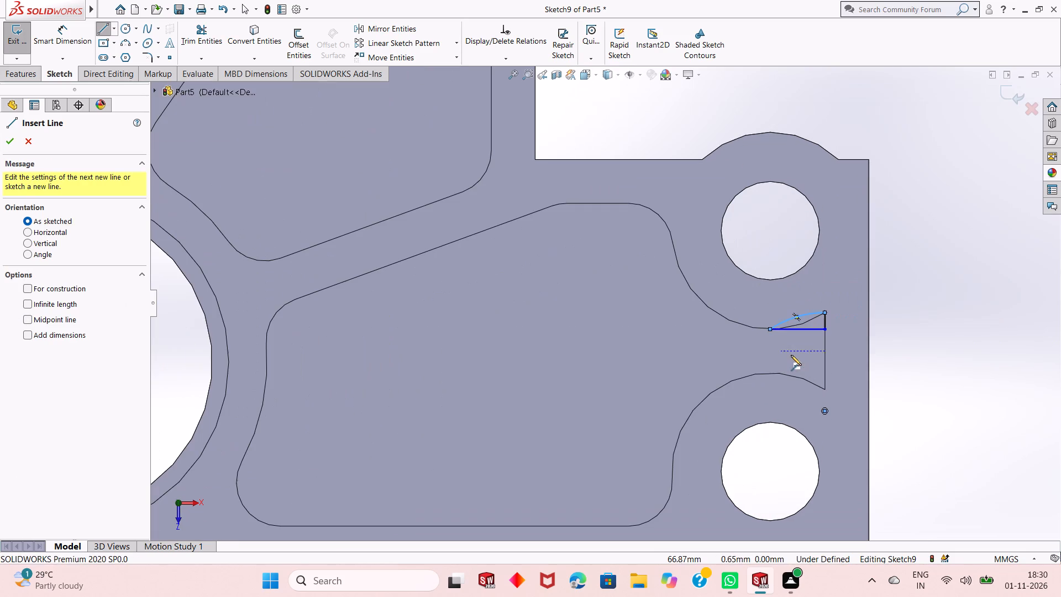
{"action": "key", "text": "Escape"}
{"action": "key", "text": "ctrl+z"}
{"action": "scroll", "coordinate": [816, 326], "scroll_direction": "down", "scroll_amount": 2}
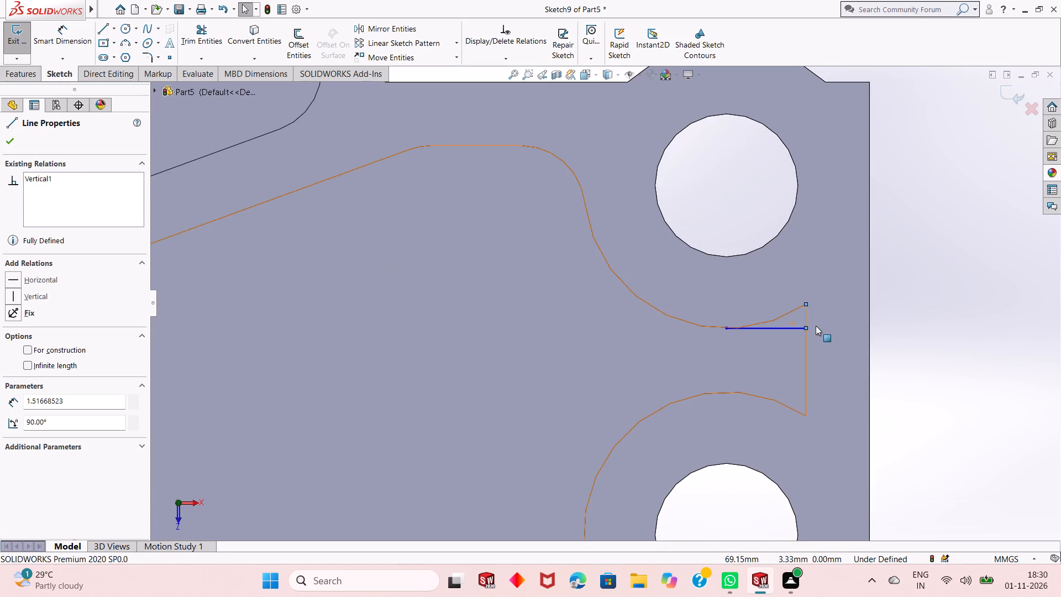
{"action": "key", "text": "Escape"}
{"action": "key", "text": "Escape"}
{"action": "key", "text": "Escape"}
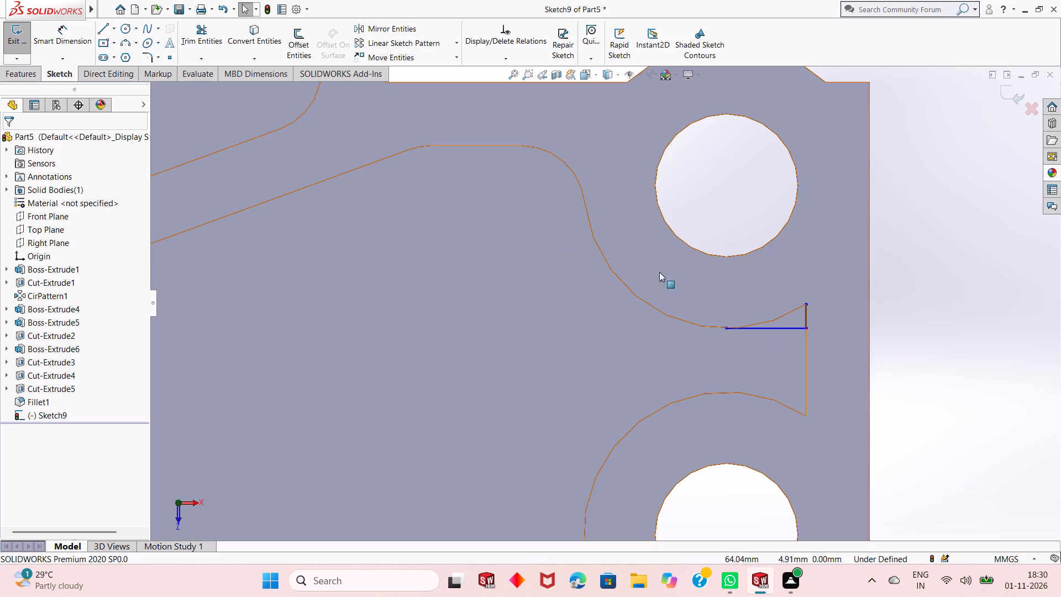
Sketch a three-point arc along the upper boss edge from the horizontal line's start to the pocket corner.
{"action": "left_click", "coordinate": [129, 39]}
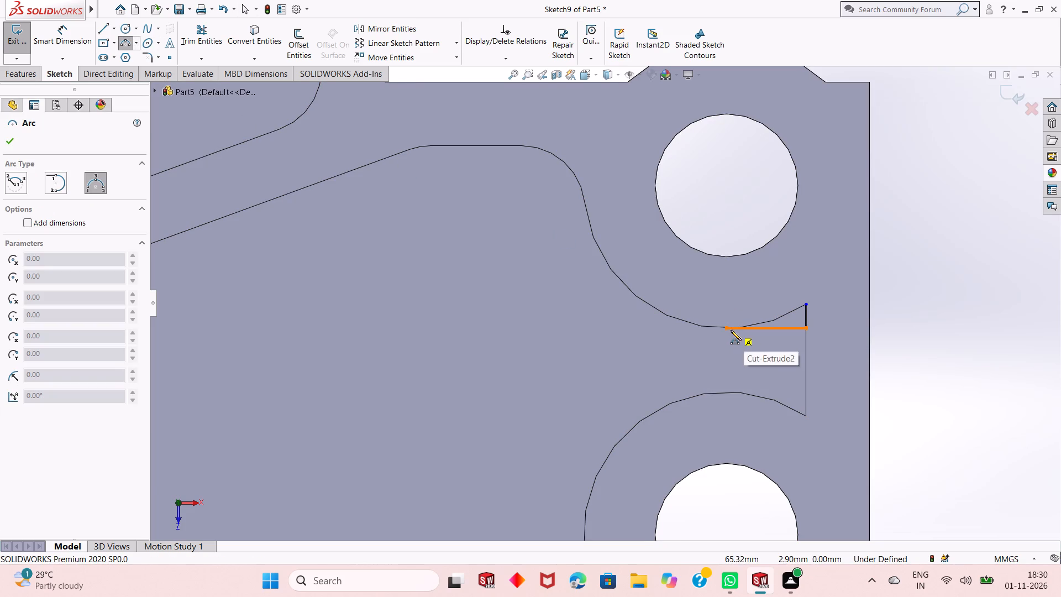
{"action": "left_click", "coordinate": [724, 328]}
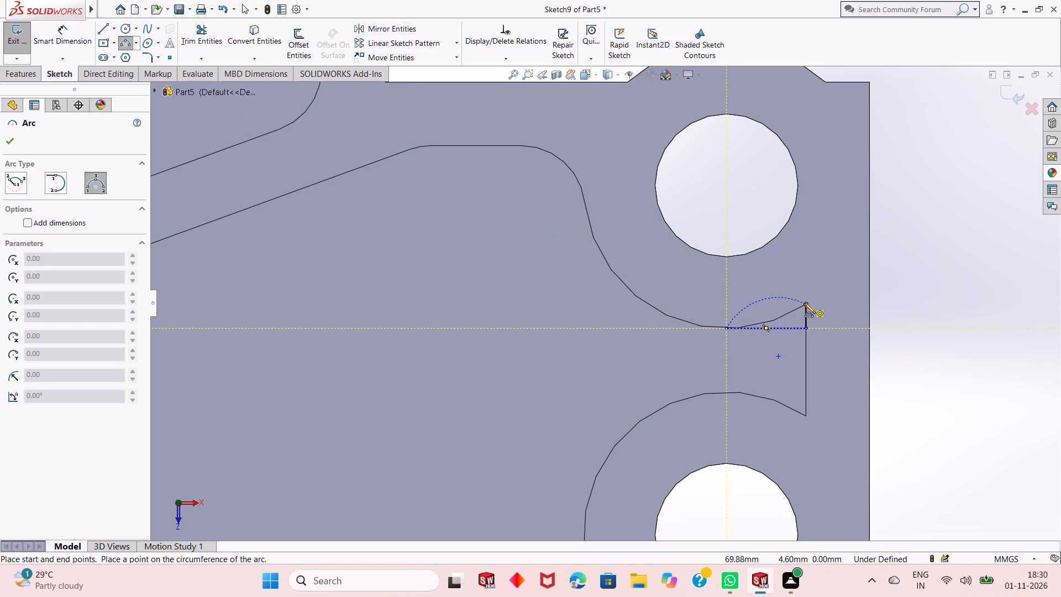
{"action": "left_click", "coordinate": [805, 304]}
{"action": "left_click", "coordinate": [787, 314]}
{"action": "key", "text": "Escape"}
{"action": "key", "text": "Escape"}
{"action": "key", "text": "Escape"}
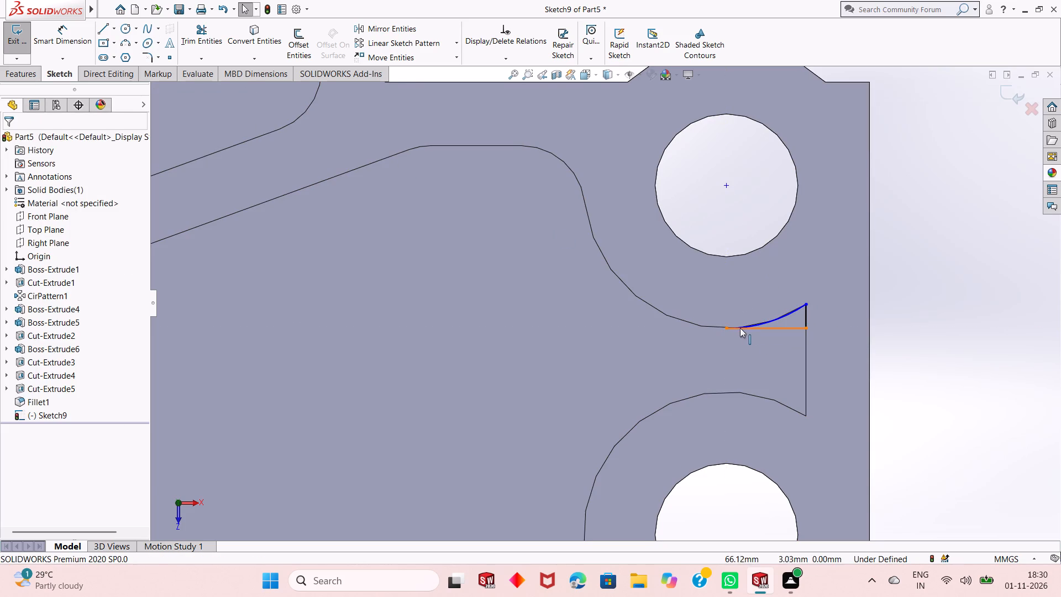
Add a Fix relation to the point where the arc and horizontal line start.
{"action": "left_click", "coordinate": [728, 329]}
{"action": "left_click", "coordinate": [777, 278]}
{"action": "key", "text": "Escape"}
{"action": "key", "text": "Escape"}
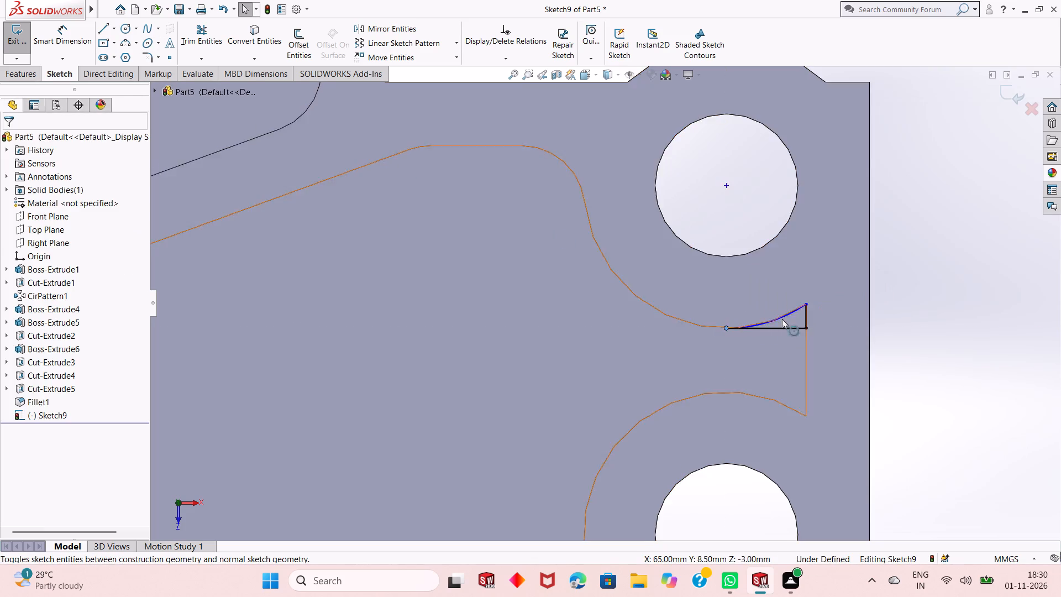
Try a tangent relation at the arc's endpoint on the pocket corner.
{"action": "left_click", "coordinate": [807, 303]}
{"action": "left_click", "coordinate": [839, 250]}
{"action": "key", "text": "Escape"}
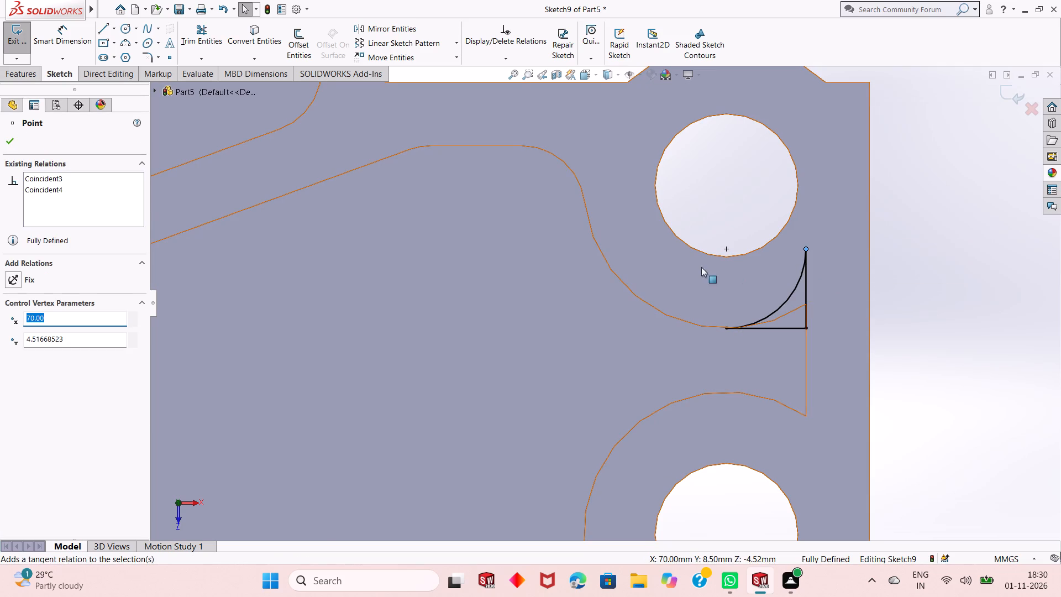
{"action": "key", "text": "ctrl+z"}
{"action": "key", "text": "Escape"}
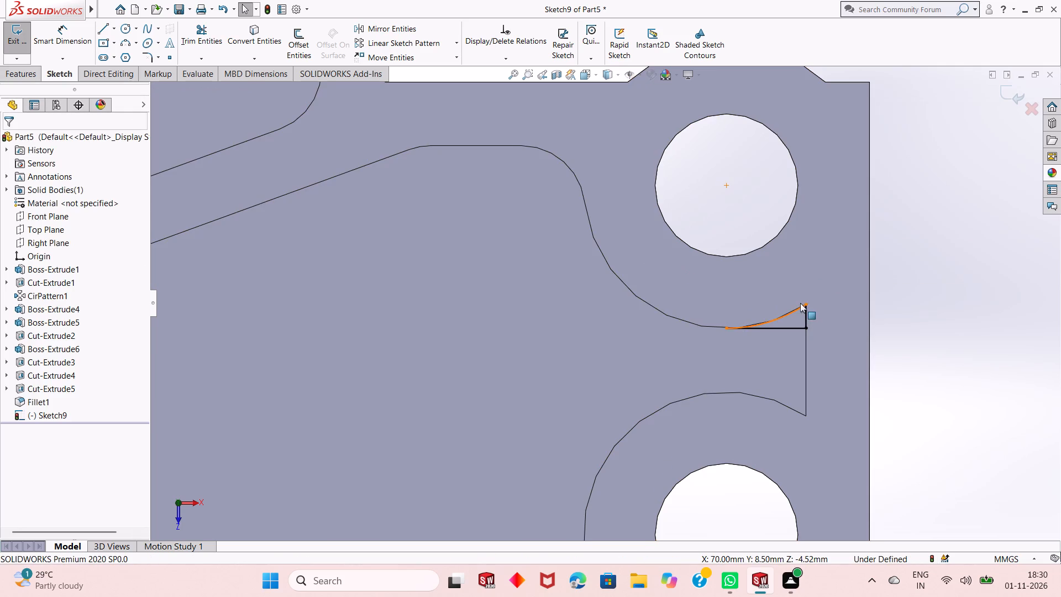
Add a Fix relation to the arc's endpoint at the pocket corner.
{"action": "left_click", "coordinate": [807, 303]}
{"action": "left_click", "coordinate": [862, 251]}
{"action": "key", "text": "Escape"}
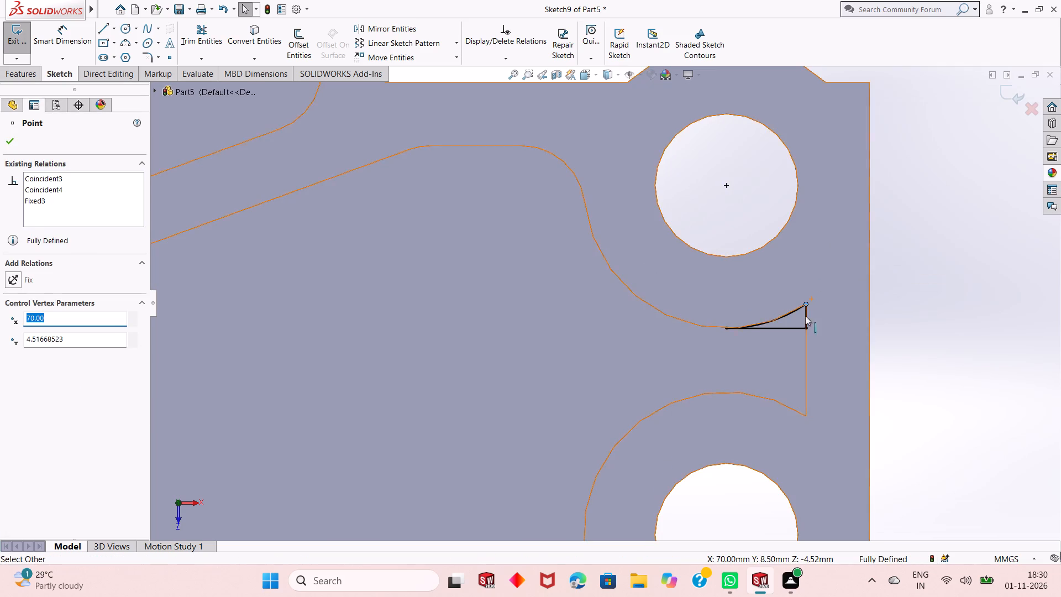
{"action": "key", "text": "Escape"}
Sketch a horizontal line about 5 mm long from the lower boss arc to the pocket's end wall, plus a vertical line about 1.5 mm down to the corner.
{"action": "scroll", "coordinate": [753, 354], "scroll_direction": "up", "scroll_amount": 2}
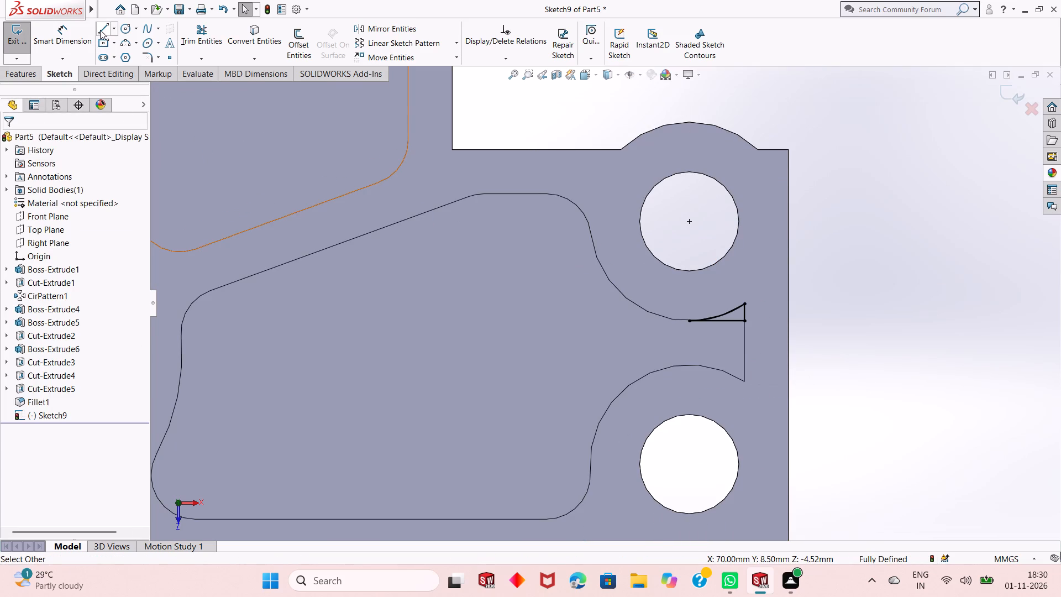
{"action": "left_click", "coordinate": [101, 29]}
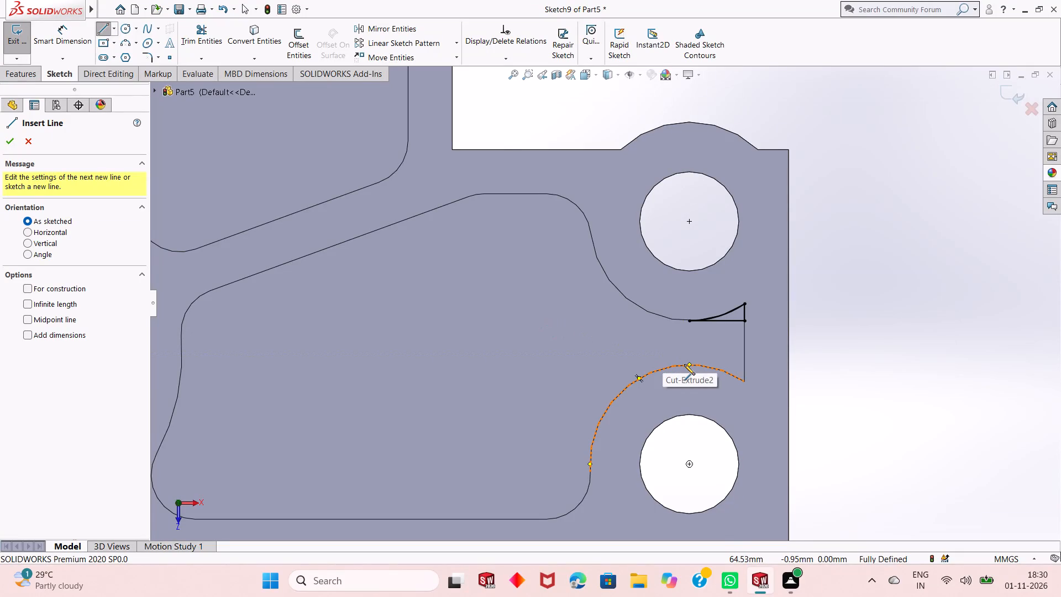
{"action": "left_click", "coordinate": [689, 364]}
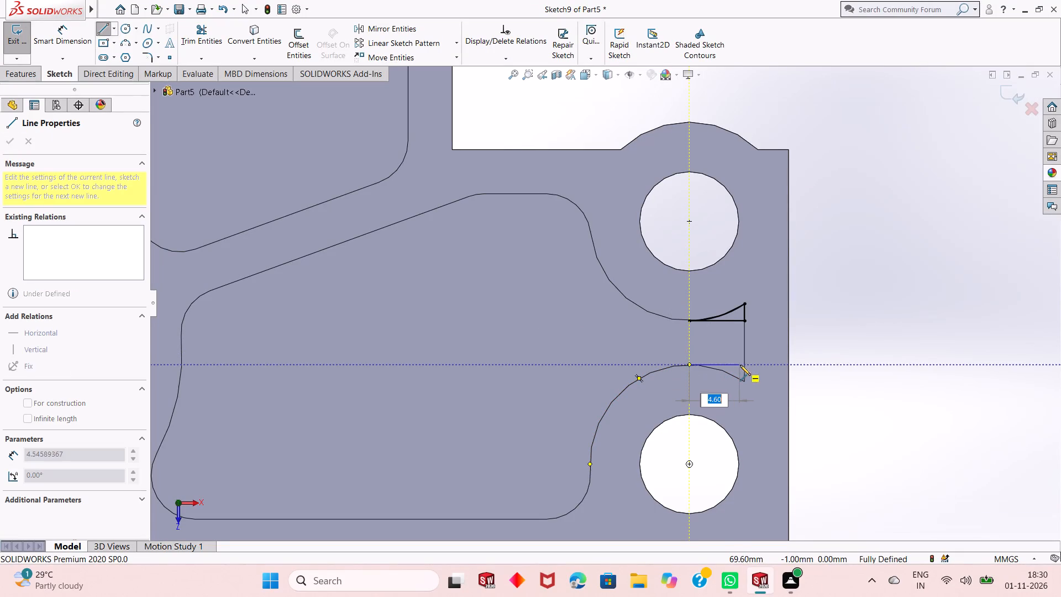
{"action": "left_click", "coordinate": [743, 365]}
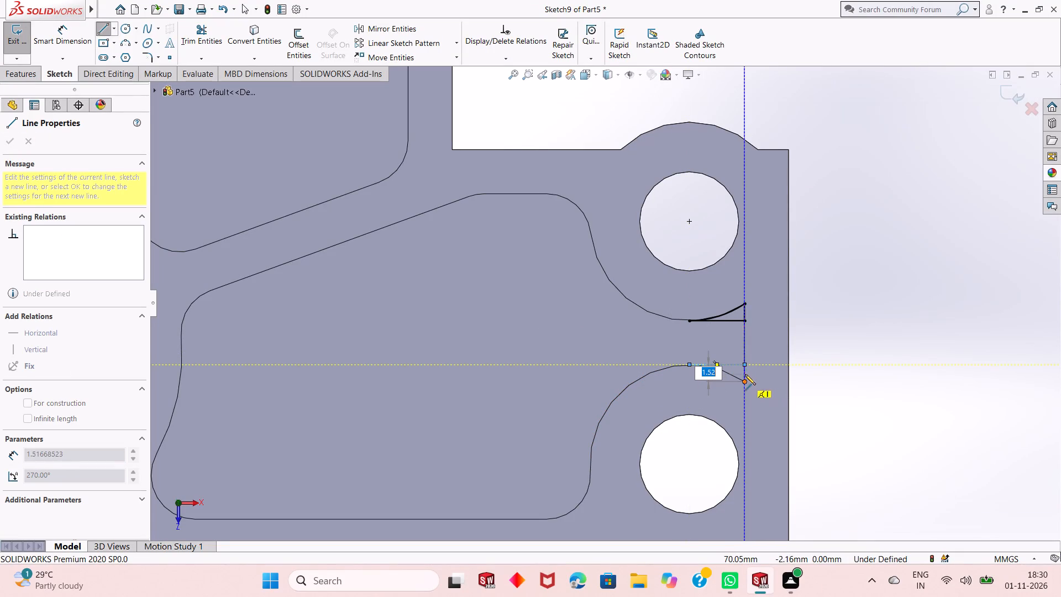
{"action": "left_click", "coordinate": [745, 380]}
{"action": "key", "text": "Escape"}
{"action": "key", "text": "Escape"}
{"action": "key", "text": "Escape"}
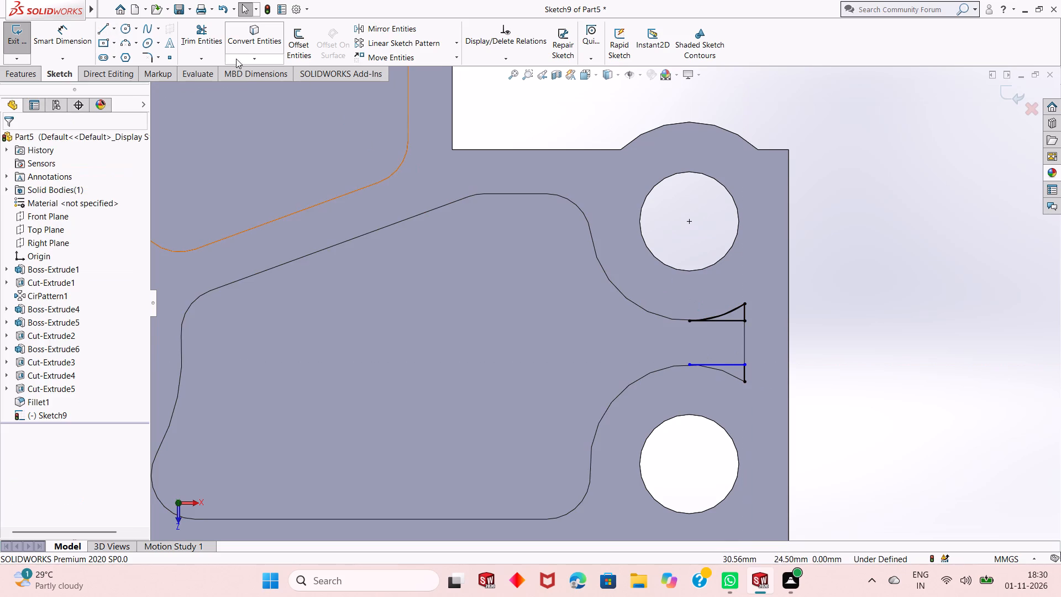
Sketch a three-point arc of 9 mm radius along the lower boss edge, from the horizontal line's start to the pocket corner.
{"action": "left_click", "coordinate": [131, 44]}
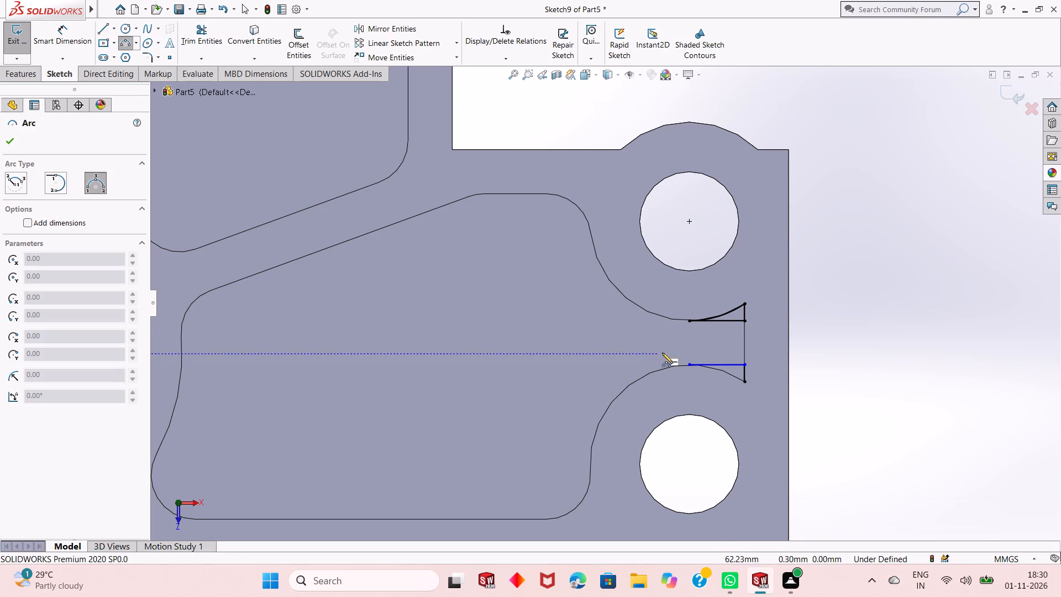
{"action": "left_click", "coordinate": [689, 366]}
{"action": "left_click", "coordinate": [744, 384]}
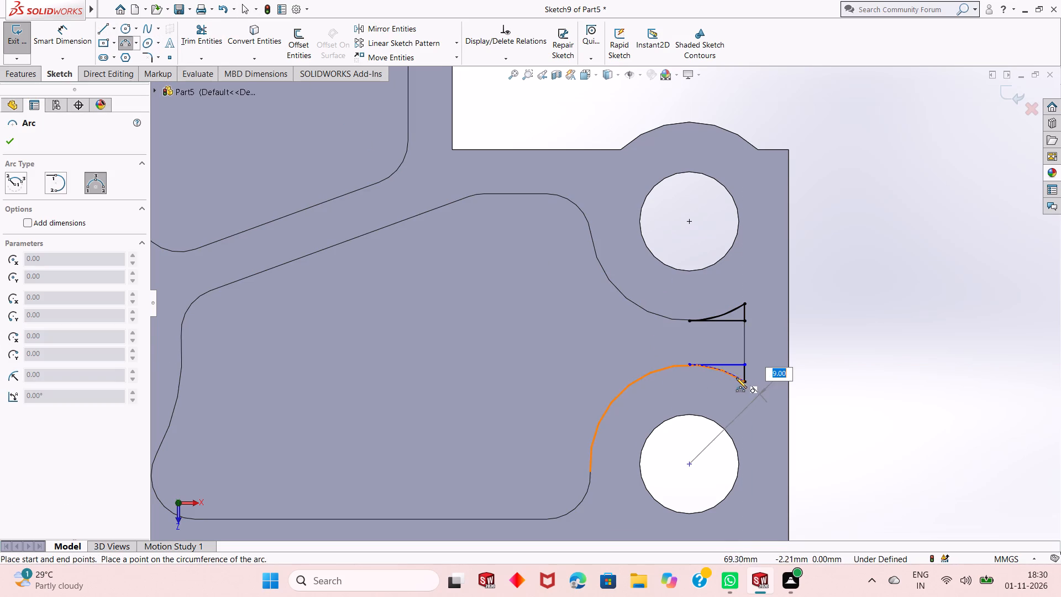
{"action": "left_click", "coordinate": [736, 377]}
{"action": "key", "text": "Escape"}
{"action": "key", "text": "Escape"}
{"action": "key", "text": "Escape"}
{"action": "scroll", "coordinate": [778, 410], "scroll_direction": "down", "scroll_amount": 3}
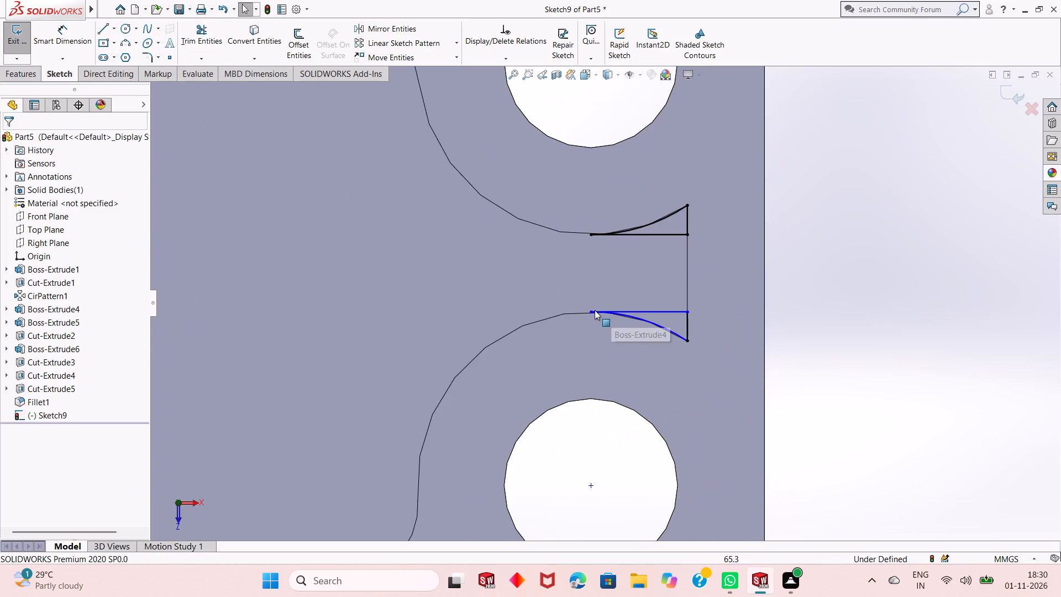
Add a Fix relation to the point where the lower arc and horizontal line start.
{"action": "left_click", "coordinate": [590, 314]}
{"action": "left_click", "coordinate": [638, 266]}
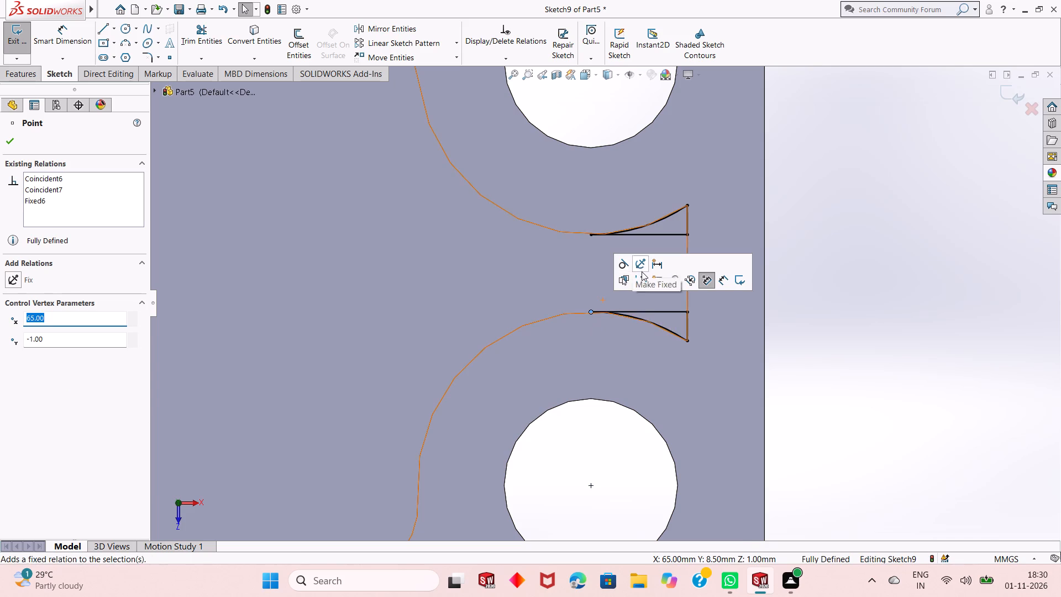
{"action": "key", "text": "Escape"}
{"action": "key", "text": "Escape"}
Extrude the corner profiles as a boss 12.5 mm deep in the reversed direction, into the pocket, with the result merged.
{"action": "scroll", "coordinate": [506, 316], "scroll_direction": "up", "scroll_amount": 3}
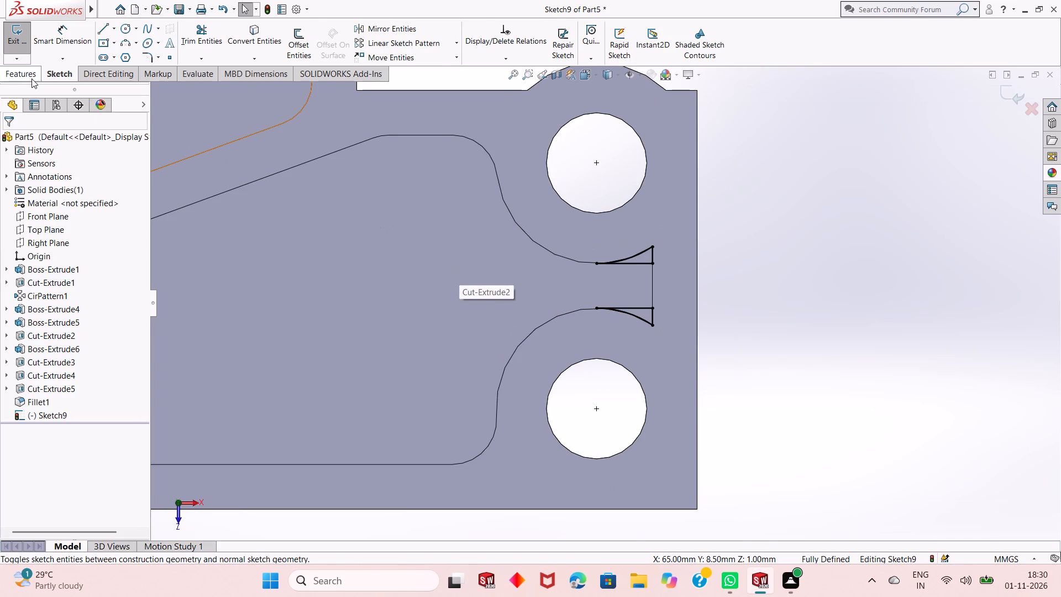
{"action": "left_click", "coordinate": [31, 78]}
{"action": "left_click", "coordinate": [26, 46]}
{"action": "middle_click_drag", "start_coordinate": [482, 379], "coordinate": [481, 287]}
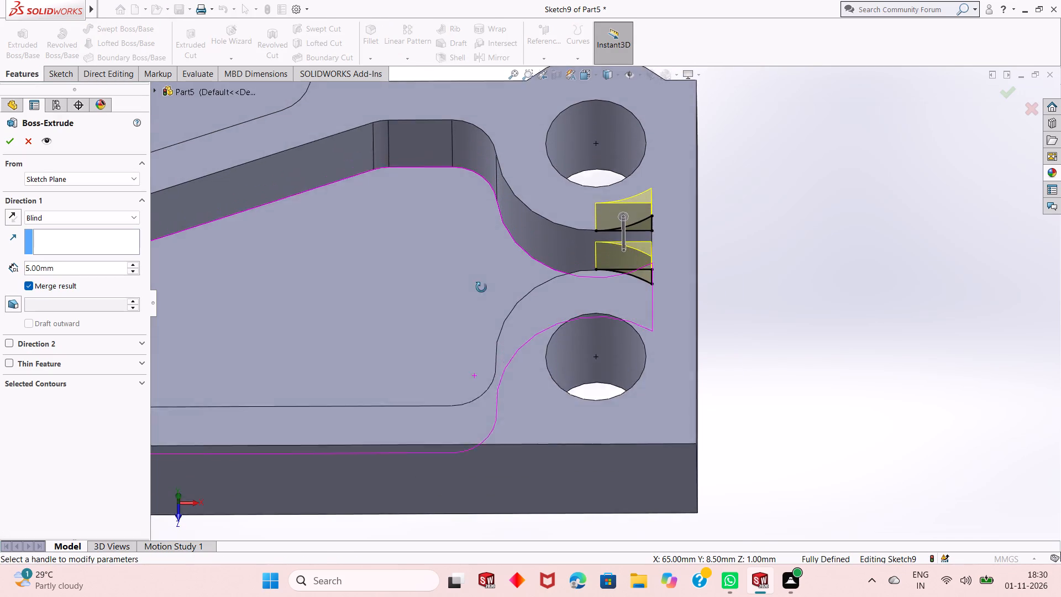
{"action": "middle_click_drag", "start_coordinate": [481, 287], "coordinate": [481, 269]}
{"action": "left_click", "coordinate": [17, 211]}
{"action": "double_click", "coordinate": [57, 264]}
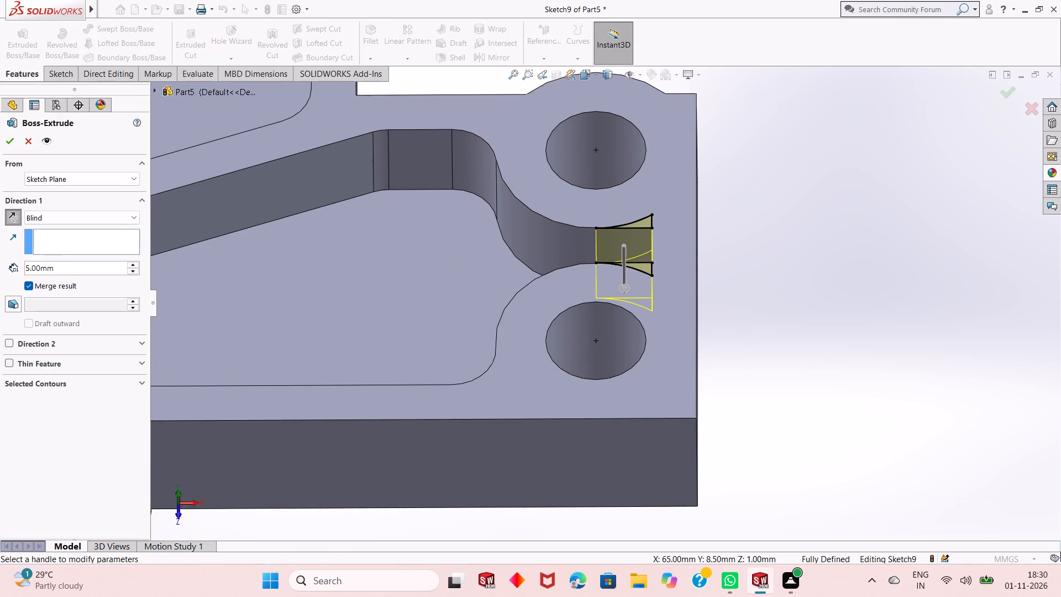
{"action": "type", "text": "12.5"}
{"action": "key", "text": "Return"}
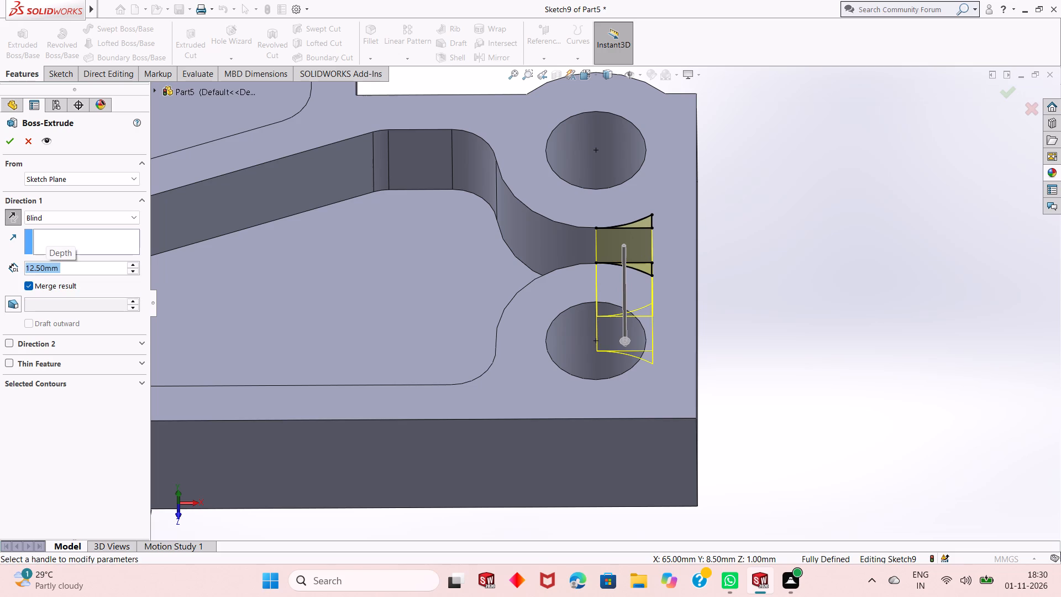
{"action": "left_click", "coordinate": [5, 142]}
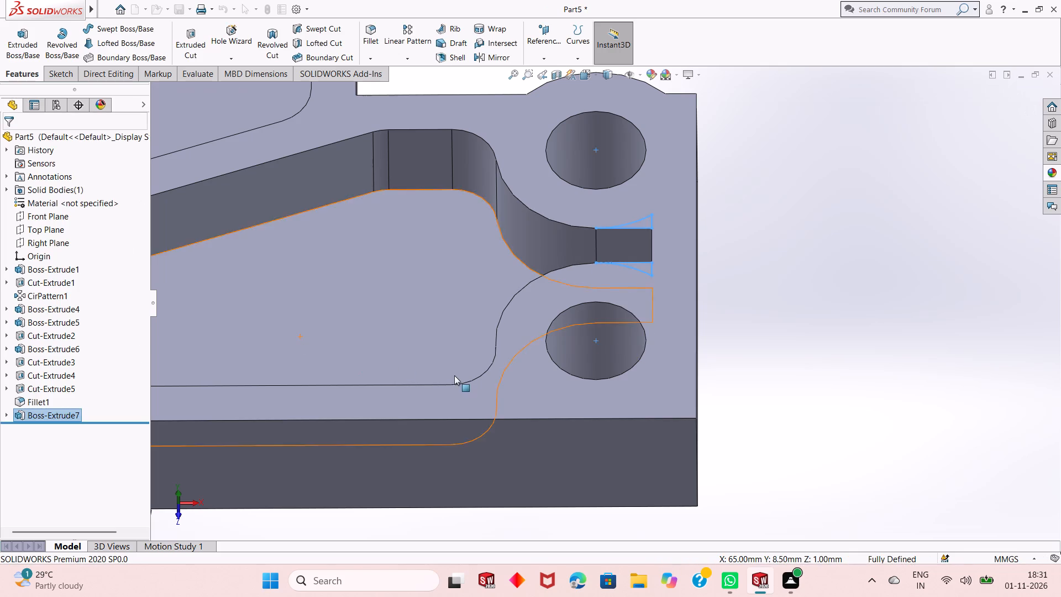
Examine the filled boss corners and the whole part from several angles.
{"action": "scroll", "coordinate": [456, 376], "scroll_direction": "up", "scroll_amount": 2}
{"action": "key", "text": "Escape"}
{"action": "middle_click_drag", "start_coordinate": [454, 352], "coordinate": [455, 316]}
{"action": "scroll", "coordinate": [454, 312], "scroll_direction": "up", "scroll_amount": 2}
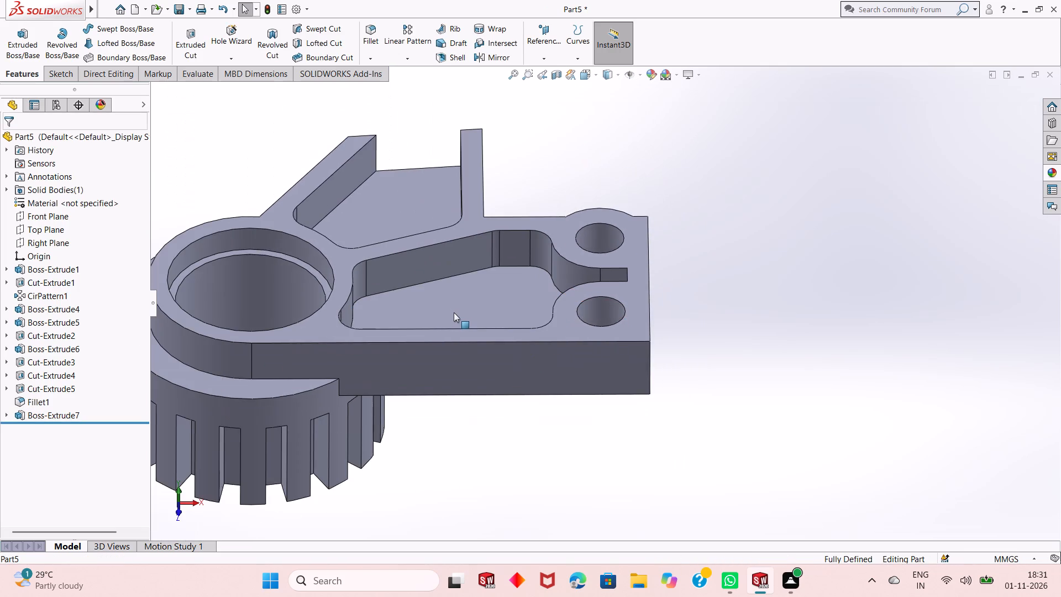
{"action": "scroll", "coordinate": [368, 313], "scroll_direction": "up", "scroll_amount": 1}
{"action": "middle_click_drag", "start_coordinate": [365, 284], "coordinate": [343, 375]}
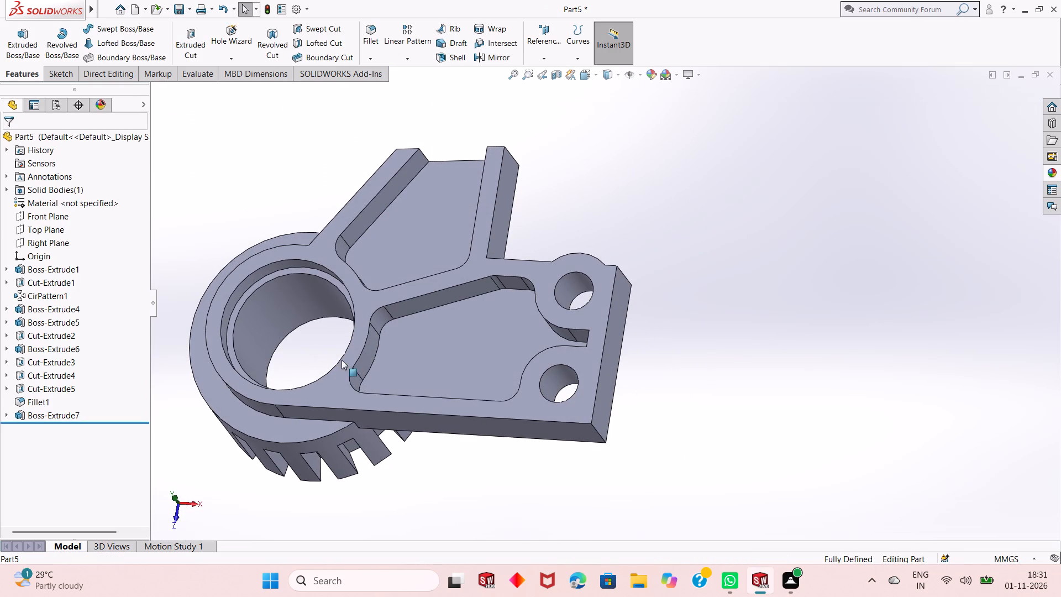
{"action": "middle_click_drag", "start_coordinate": [366, 343], "coordinate": [390, 282]}
{"action": "scroll", "coordinate": [408, 311], "scroll_direction": "up", "scroll_amount": 2}
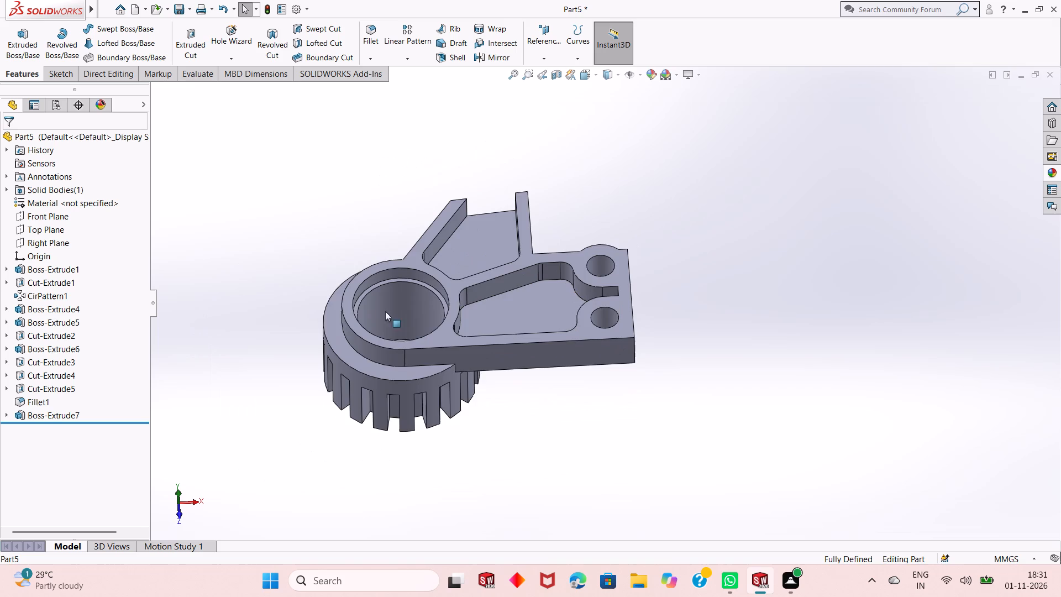
{"action": "scroll", "coordinate": [325, 294], "scroll_direction": "down", "scroll_amount": 1}
{"action": "middle_click_drag", "start_coordinate": [505, 383], "coordinate": [503, 364]}
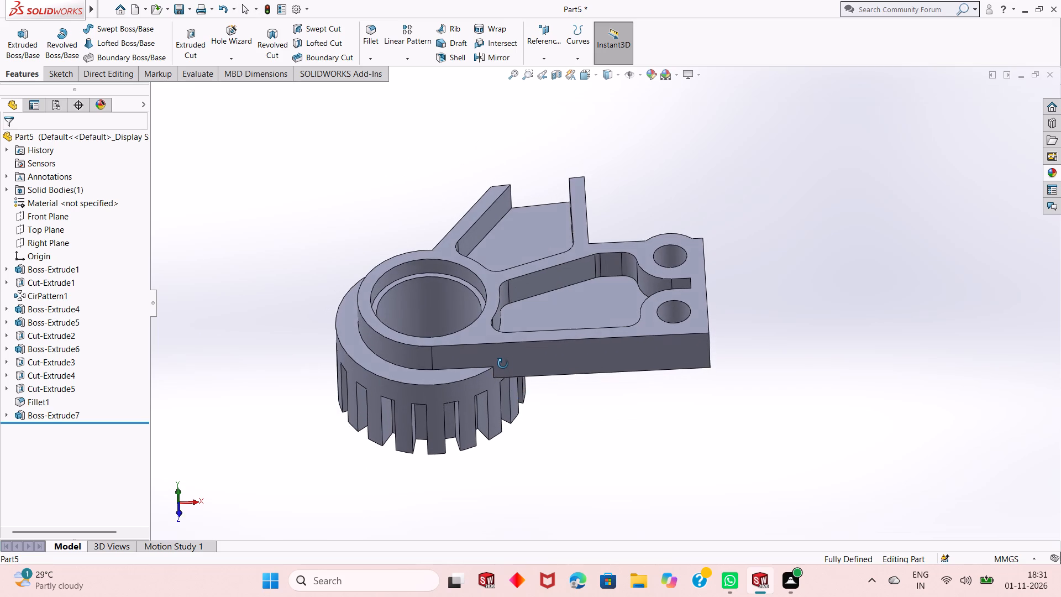
{"action": "middle_click_drag", "start_coordinate": [503, 364], "coordinate": [495, 384]}
{"action": "key", "text": "Escape"}
Apply a bright cyan-blue colour with a red value of 27 to the whole part.
{"action": "left_click", "coordinate": [649, 71]}
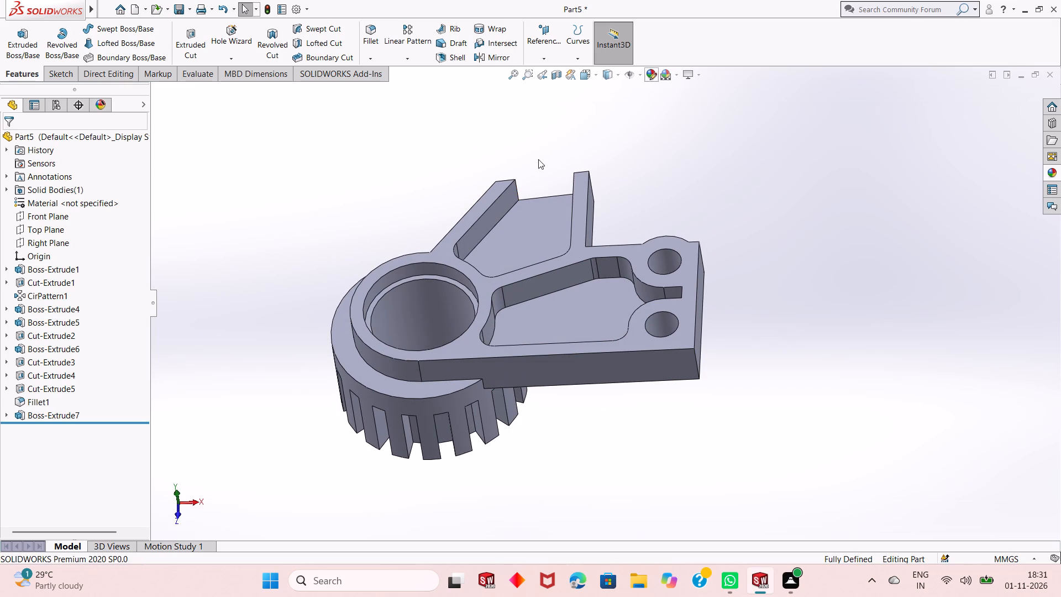
{"action": "left_click", "coordinate": [78, 407]}
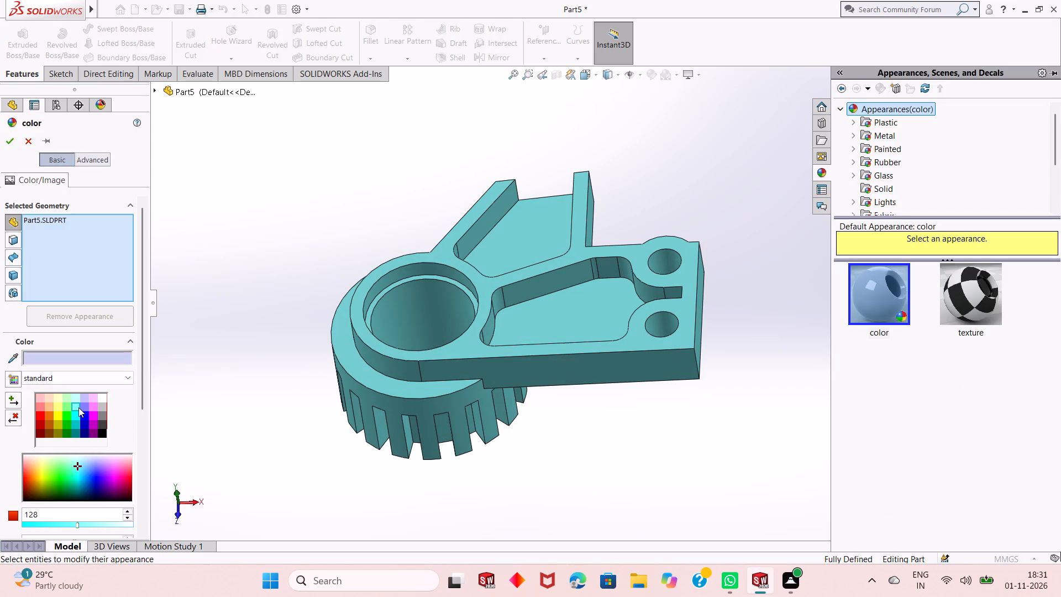
{"action": "left_click", "coordinate": [78, 415]}
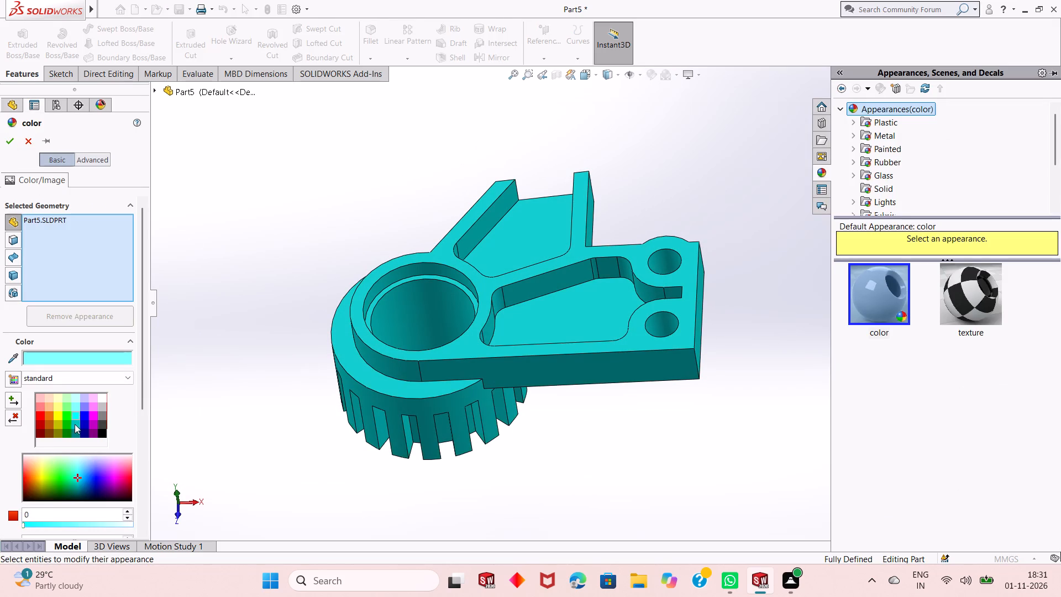
{"action": "left_click", "coordinate": [77, 406]}
{"action": "double_click", "coordinate": [77, 418]}
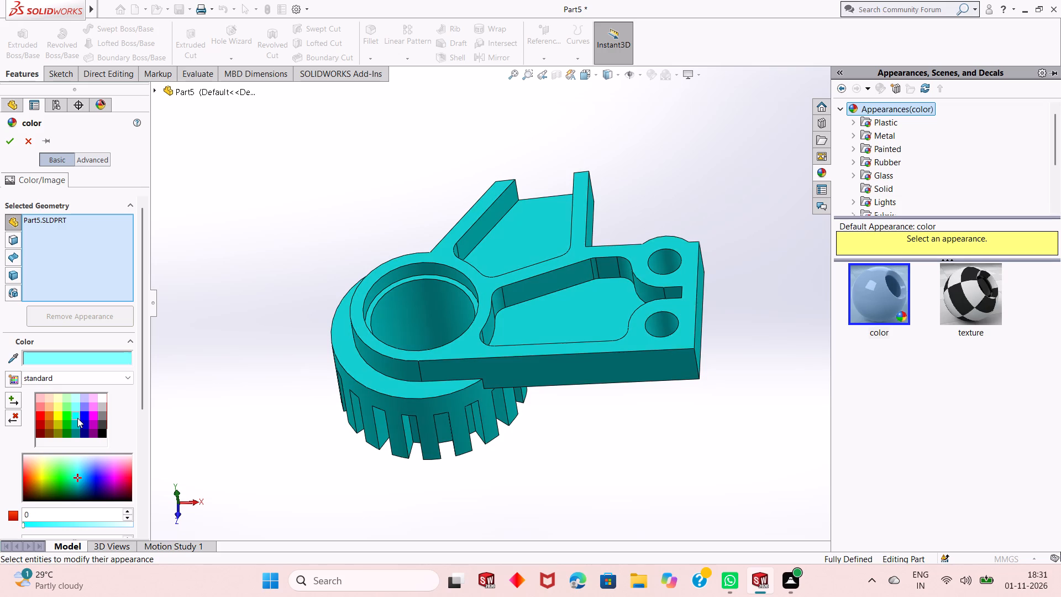
{"action": "left_click", "coordinate": [77, 412]}
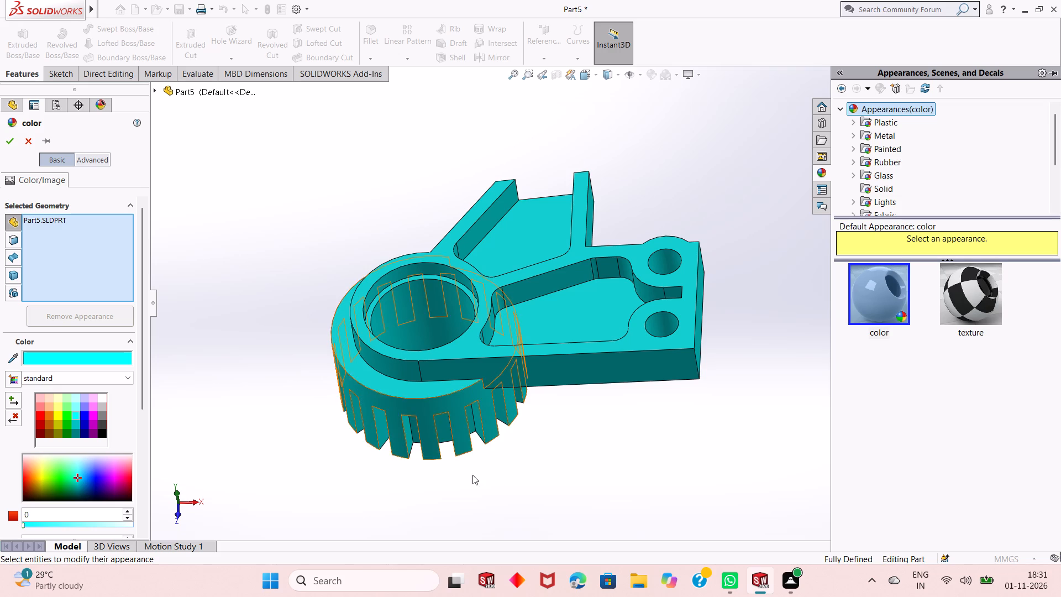
{"action": "middle_click_drag", "start_coordinate": [551, 473], "coordinate": [549, 382]}
{"action": "middle_click_drag", "start_coordinate": [535, 406], "coordinate": [547, 420]}
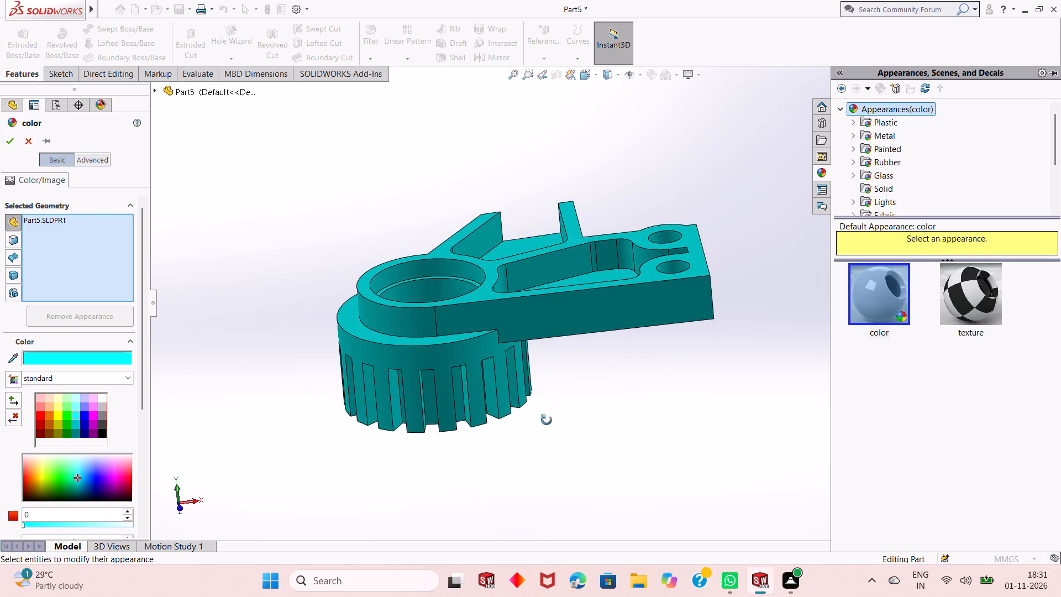
{"action": "middle_click_drag", "start_coordinate": [547, 420], "coordinate": [547, 433]}
{"action": "middle_click_drag", "start_coordinate": [547, 433], "coordinate": [529, 434]}
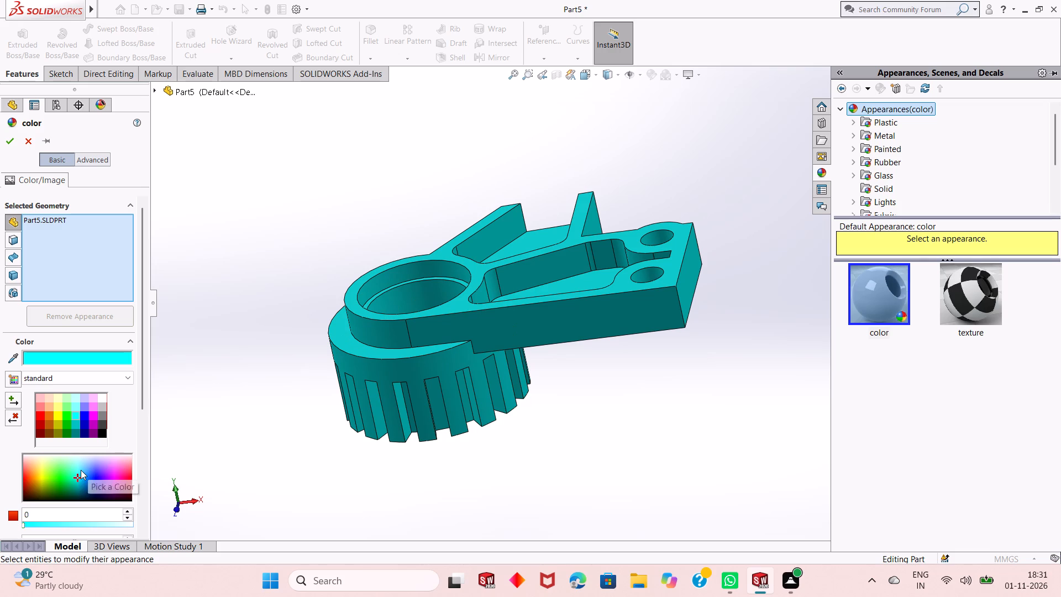
{"action": "left_click", "coordinate": [78, 470]}
{"action": "left_click", "coordinate": [81, 474]}
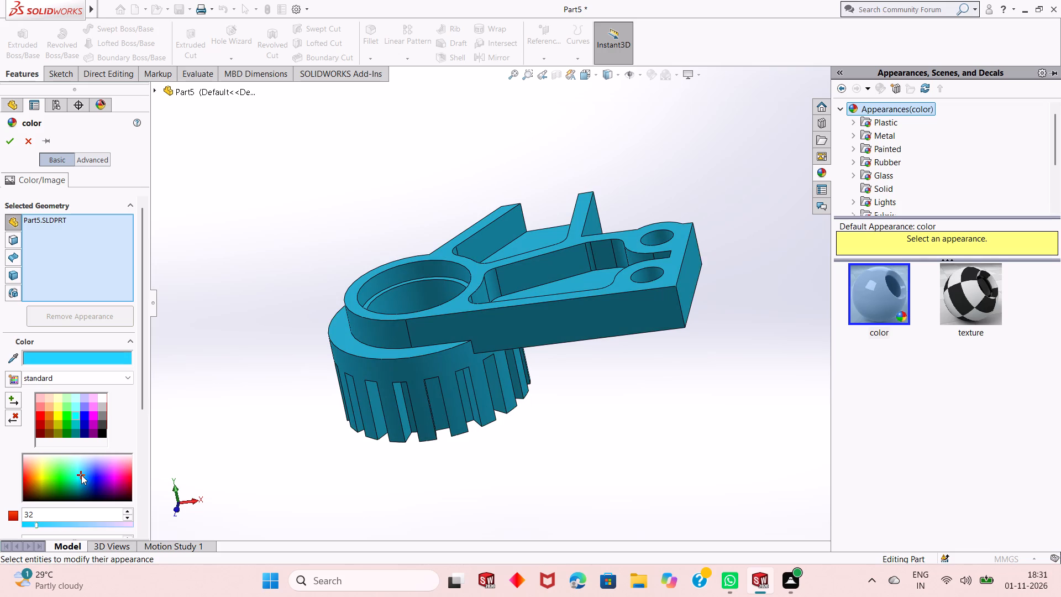
{"action": "left_click", "coordinate": [80, 475]}
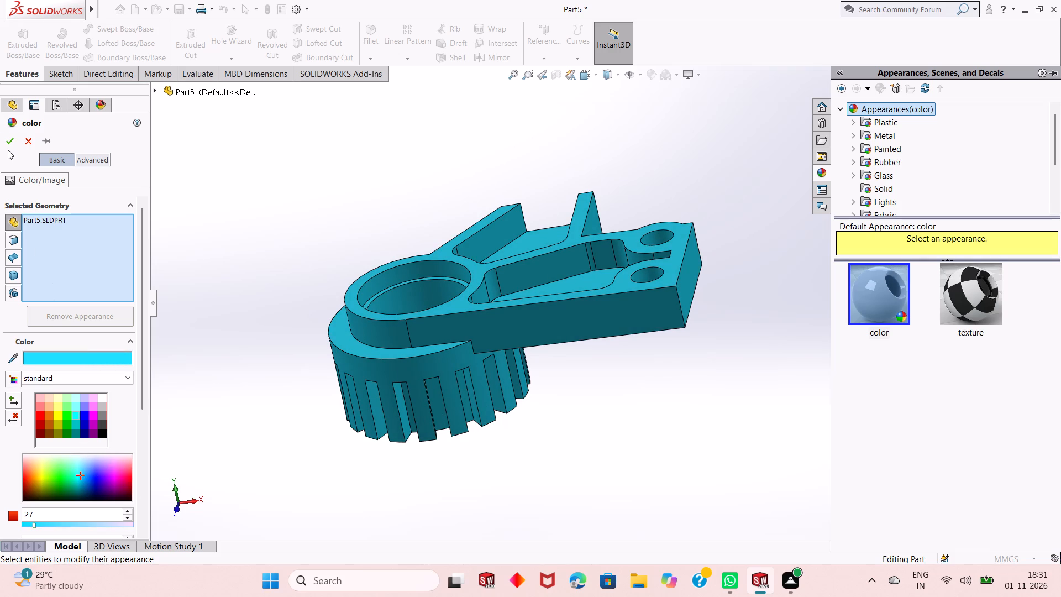
{"action": "left_click", "coordinate": [8, 148]}
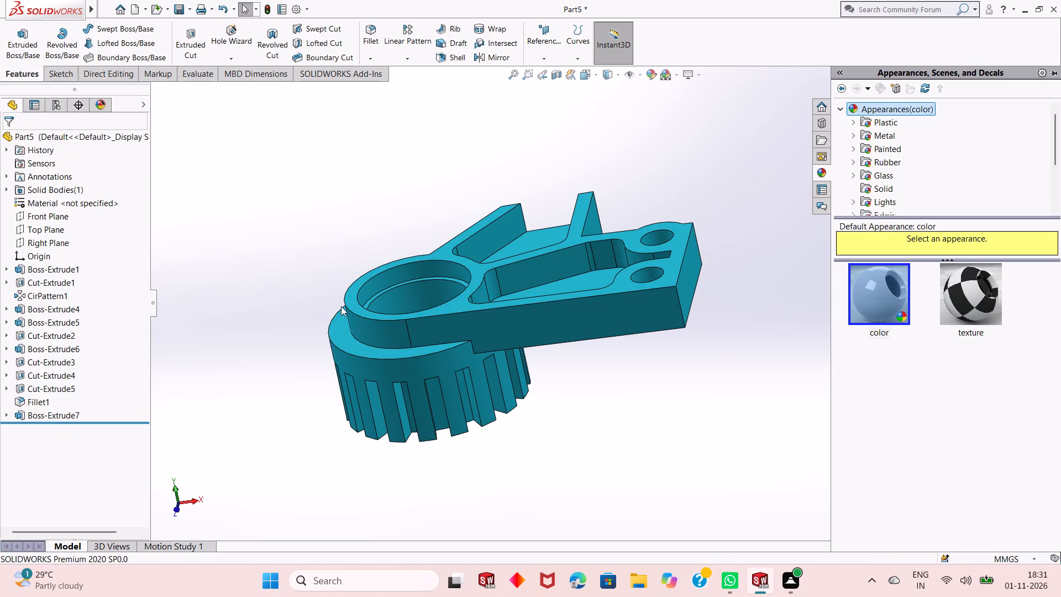
Examine the coloured part from above, below and the sides.
{"action": "middle_click_drag", "start_coordinate": [342, 306], "coordinate": [327, 398]}
{"action": "middle_click", "coordinate": [328, 398]}
{"action": "middle_click_drag", "start_coordinate": [451, 355], "coordinate": [454, 389]}
{"action": "key", "text": "Escape"}
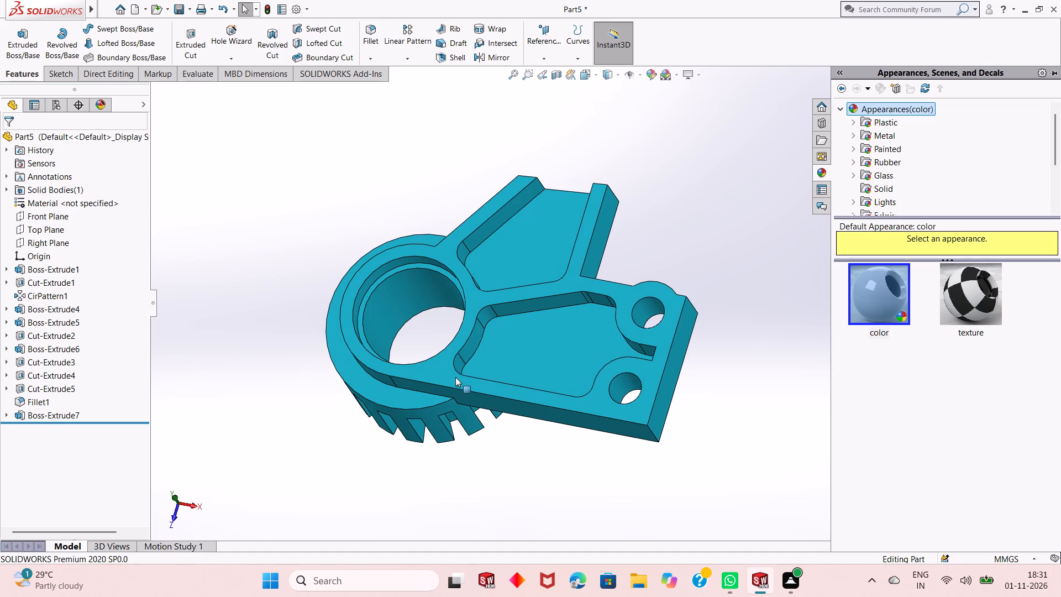
{"action": "left_click", "coordinate": [687, 284]}
{"action": "middle_click_drag", "start_coordinate": [516, 390], "coordinate": [522, 361]}
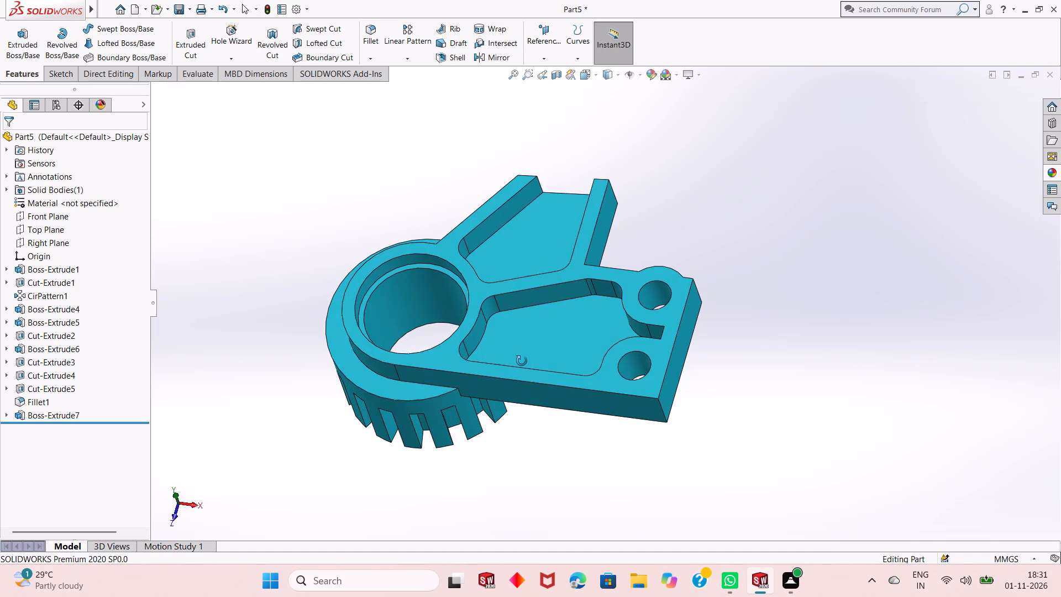
{"action": "middle_click_drag", "start_coordinate": [522, 361], "coordinate": [523, 139]}
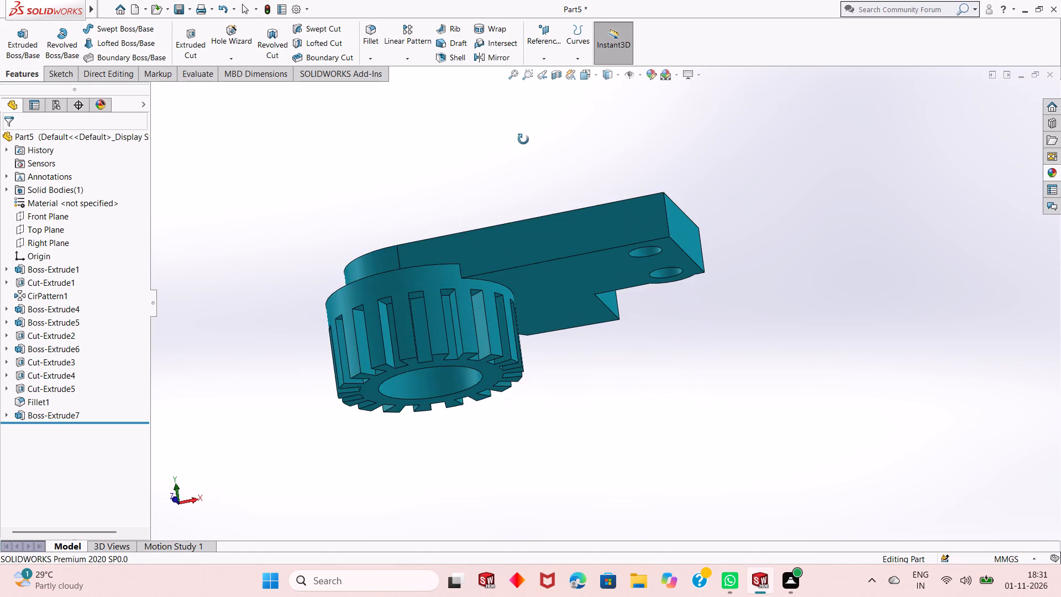
{"action": "middle_click_drag", "start_coordinate": [523, 139], "coordinate": [522, 126]}
{"action": "middle_click_drag", "start_coordinate": [509, 297], "coordinate": [513, 214]}
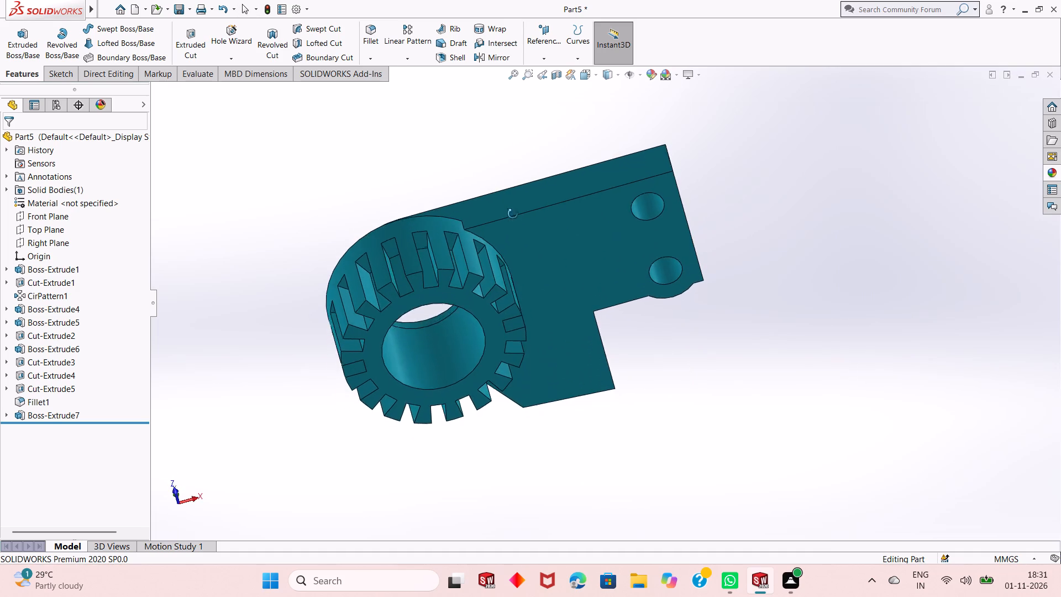
{"action": "middle_click_drag", "start_coordinate": [513, 214], "coordinate": [514, 400]}
{"action": "middle_click_drag", "start_coordinate": [511, 301], "coordinate": [510, 358]}
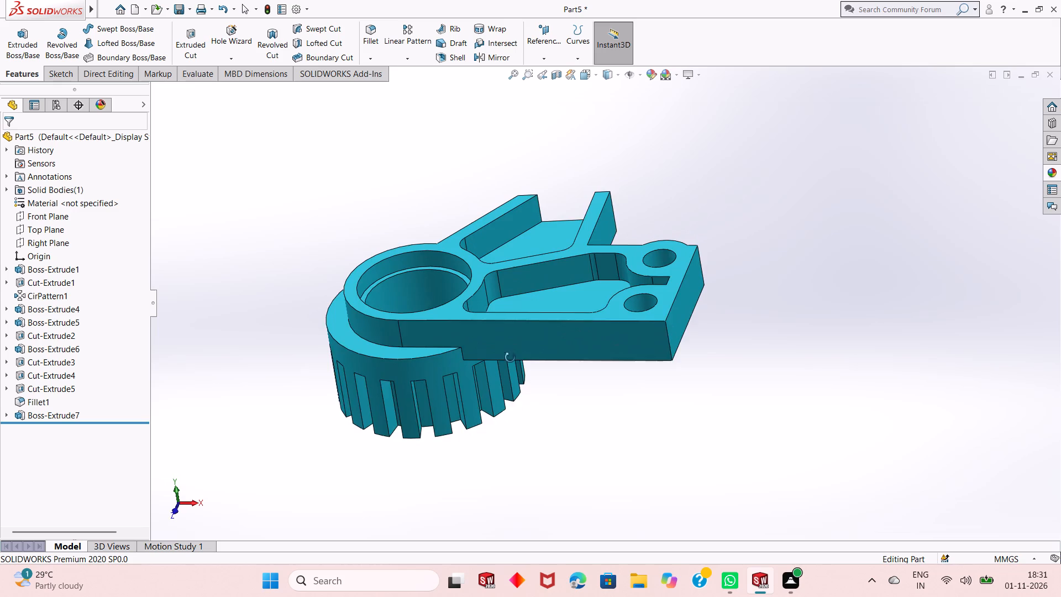
{"action": "middle_click_drag", "start_coordinate": [510, 358], "coordinate": [497, 381]}
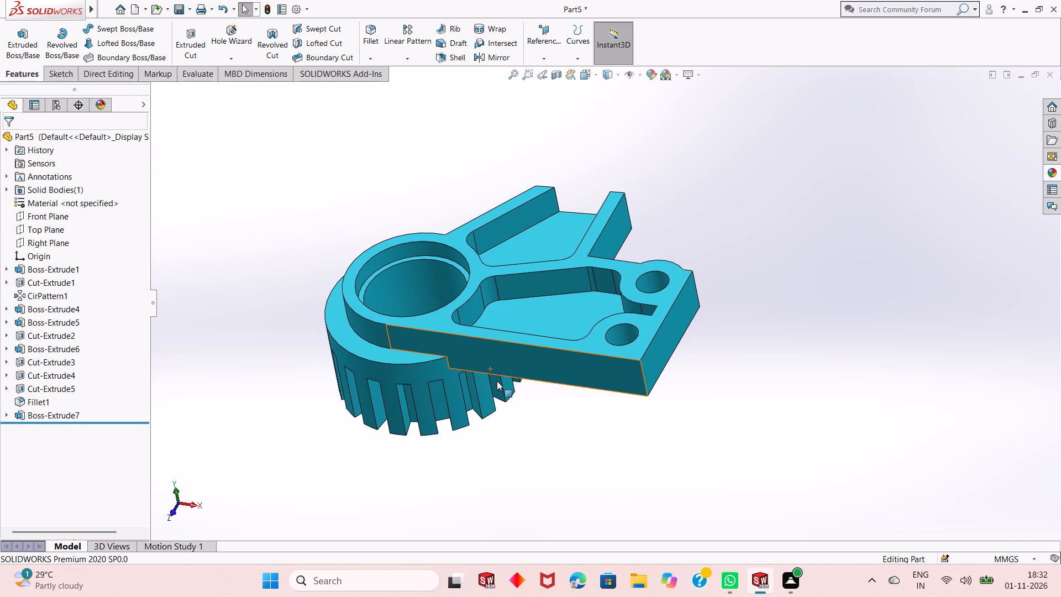
{"action": "middle_click_drag", "start_coordinate": [469, 453], "coordinate": [509, 305]}
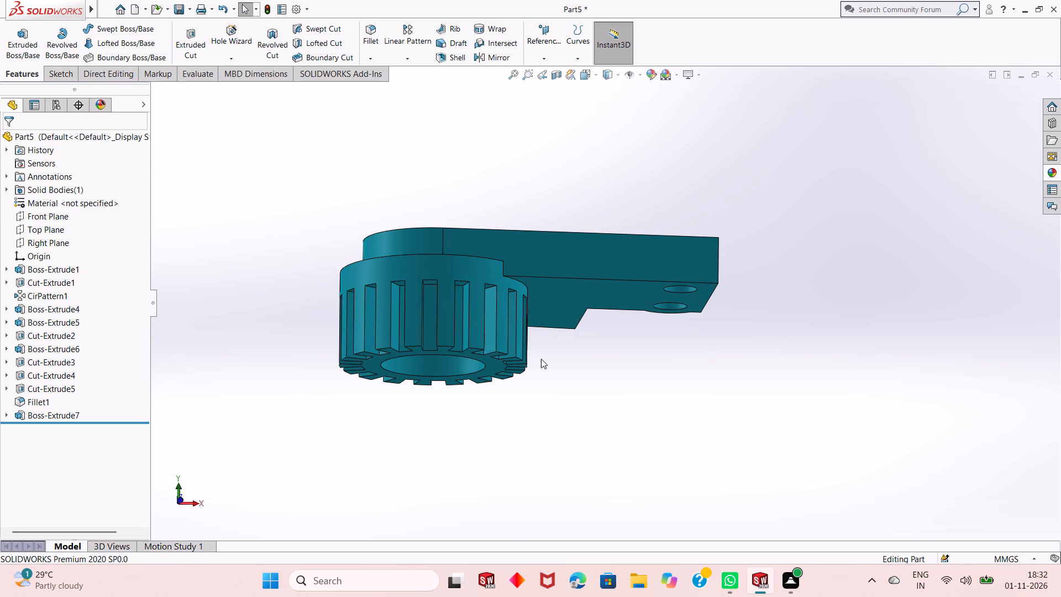
{"action": "middle_click_drag", "start_coordinate": [568, 352], "coordinate": [503, 470]}
{"action": "middle_click_drag", "start_coordinate": [476, 291], "coordinate": [564, 291]}
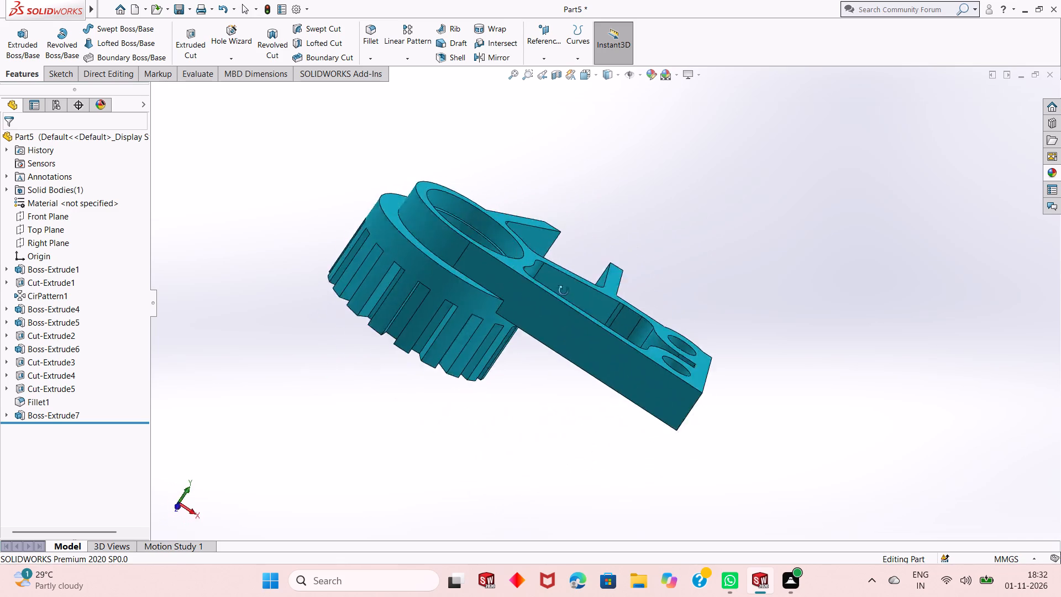
{"action": "middle_click_drag", "start_coordinate": [564, 291], "coordinate": [516, 391]}
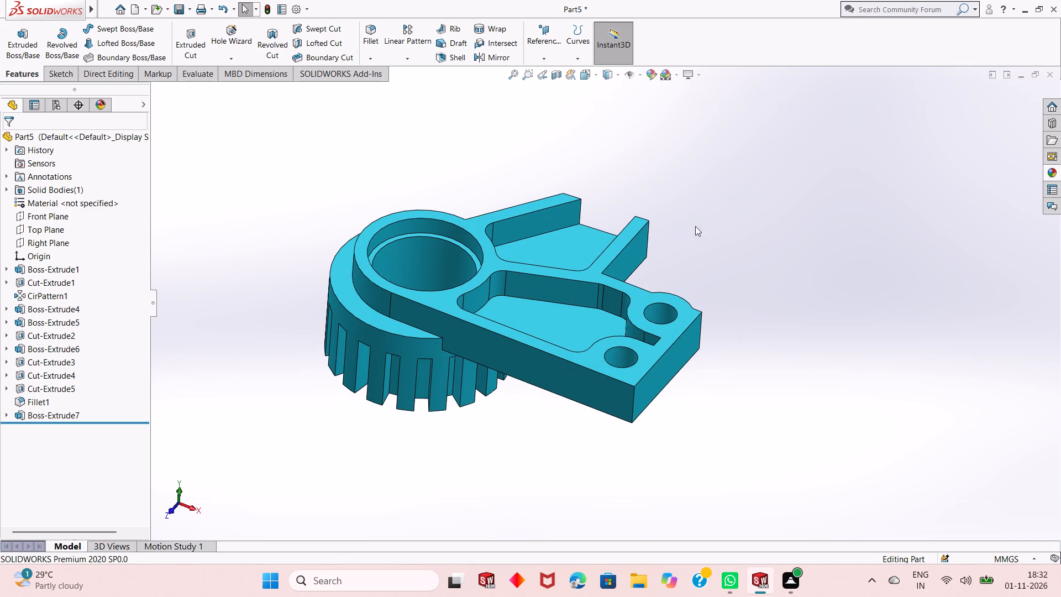
Apply a grey metal appearance to the inner cylindrical face of the bore only.
{"action": "left_click", "coordinate": [1050, 172]}
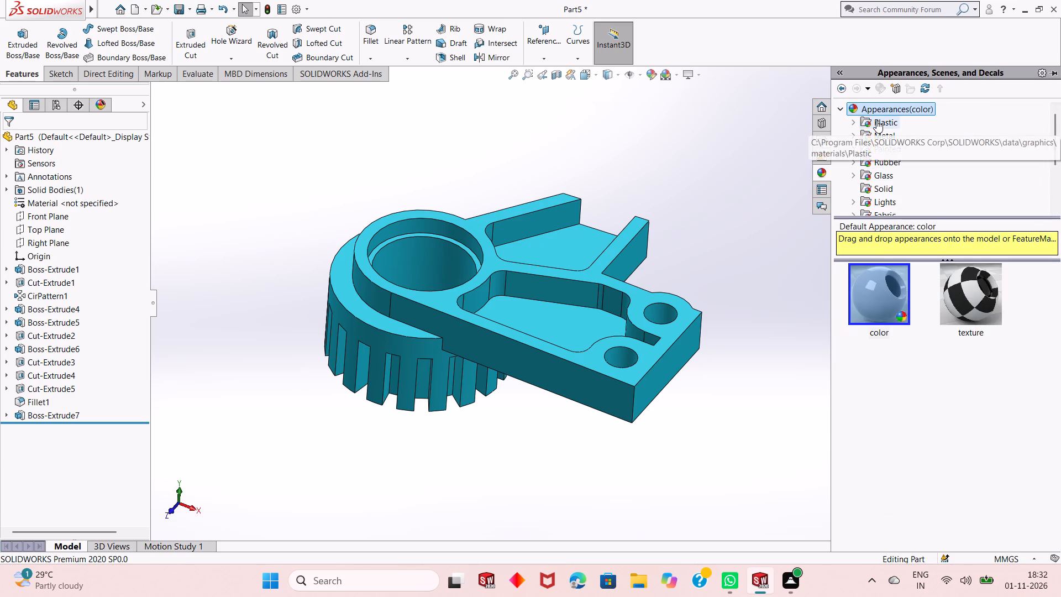
{"action": "left_click", "coordinate": [876, 133]}
{"action": "left_click_drag", "start_coordinate": [883, 396], "coordinate": [447, 258]}
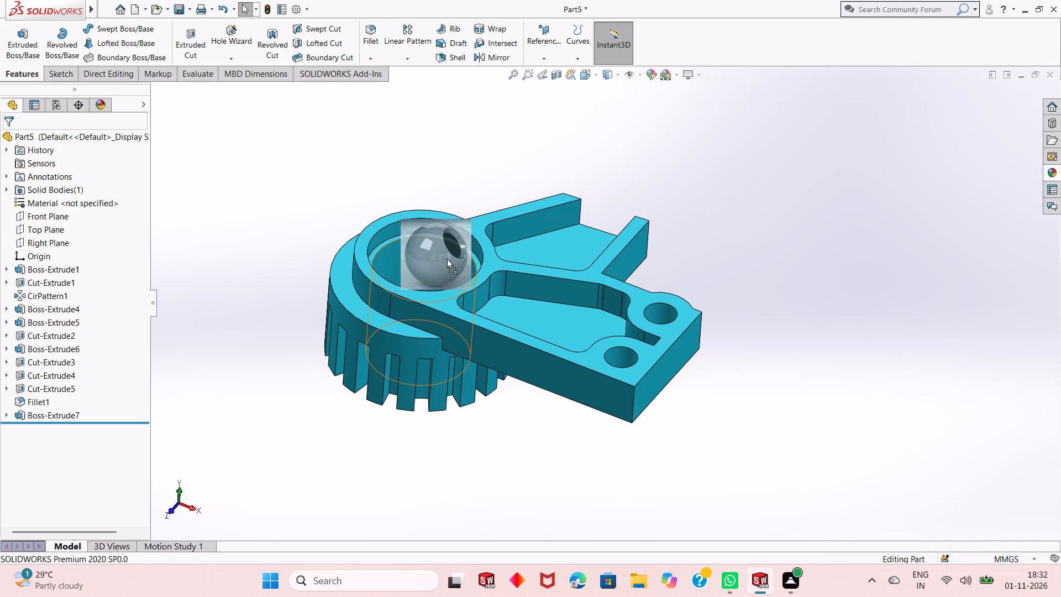
{"action": "left_click_drag", "start_coordinate": [447, 258], "coordinate": [441, 256]}
{"action": "left_click", "coordinate": [427, 259]}
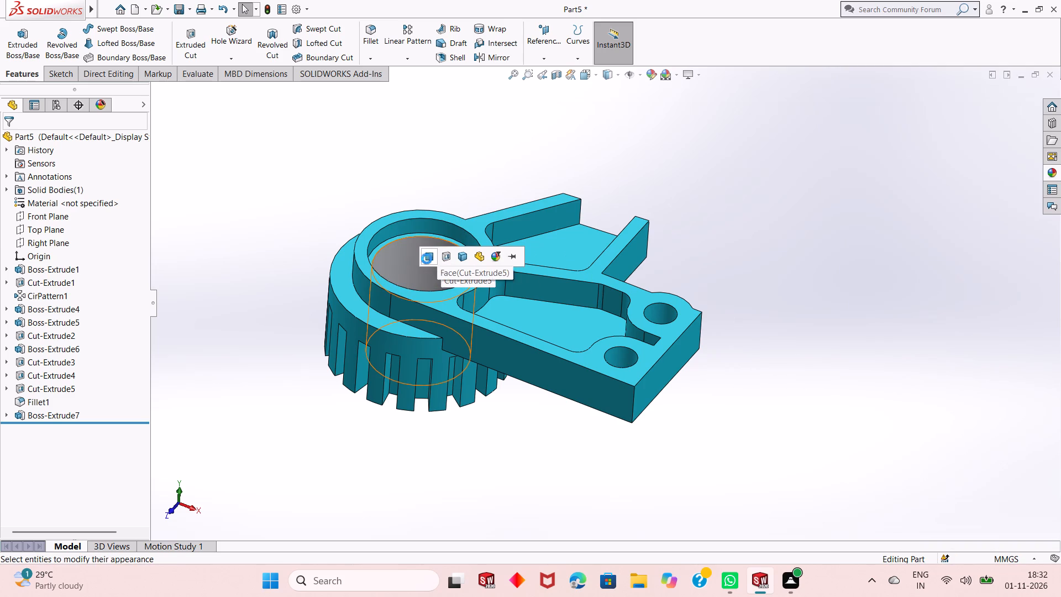
Apply the polished aluminum appearance to the cylindrical wall face of the wider upper bore step only.
{"action": "left_click", "coordinate": [1060, 171]}
{"action": "left_click_drag", "start_coordinate": [881, 362], "coordinate": [415, 224]}
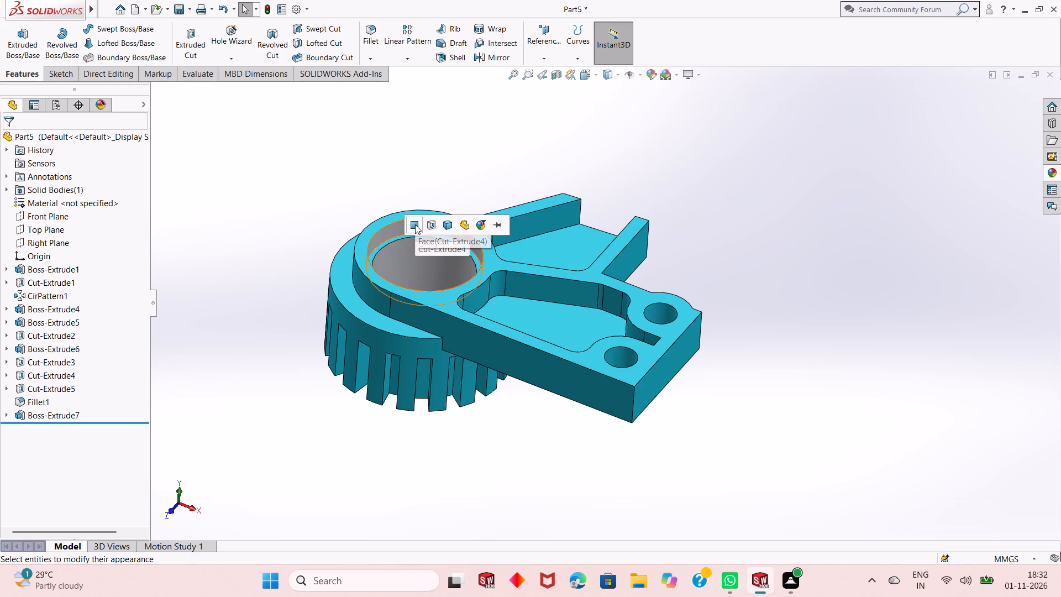
{"action": "left_click", "coordinate": [415, 224]}
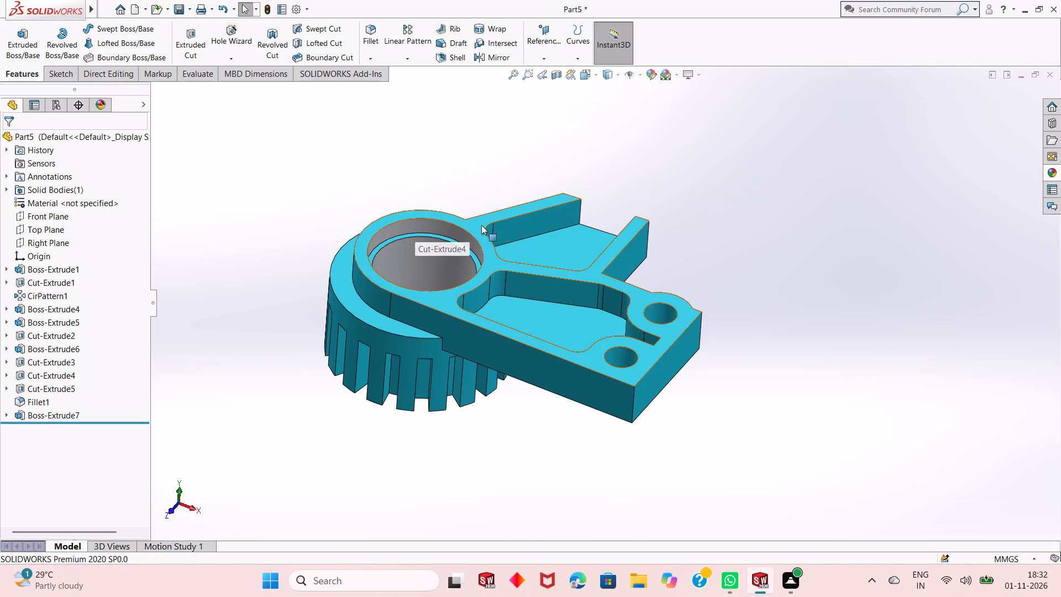
Apply the polished aluminum appearance to the Cut-Extrude3 feature that forms the two boss holes.
{"action": "left_click", "coordinate": [1052, 175]}
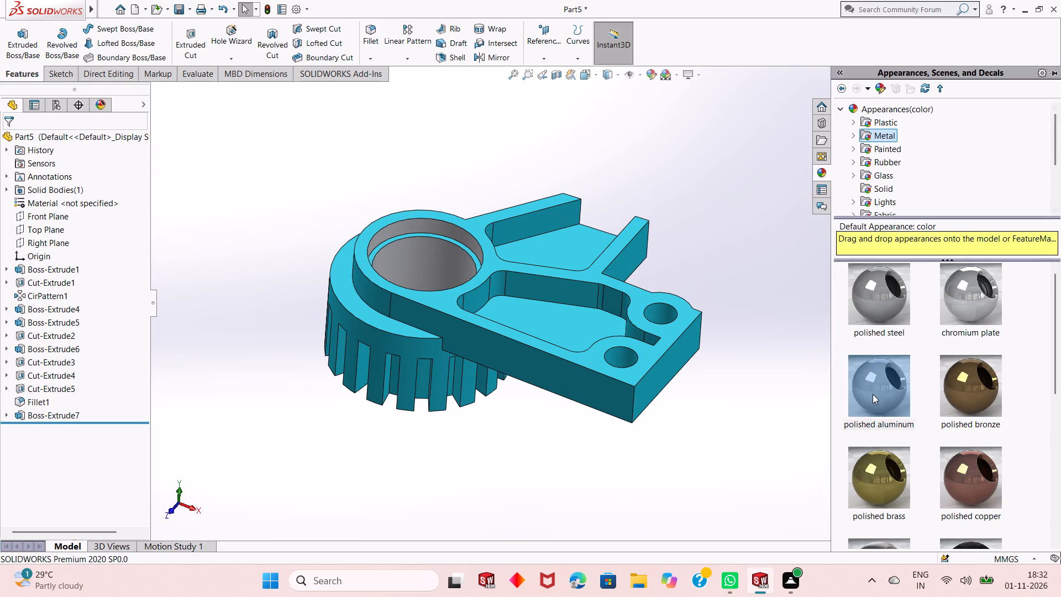
{"action": "left_click_drag", "start_coordinate": [875, 391], "coordinate": [655, 314]}
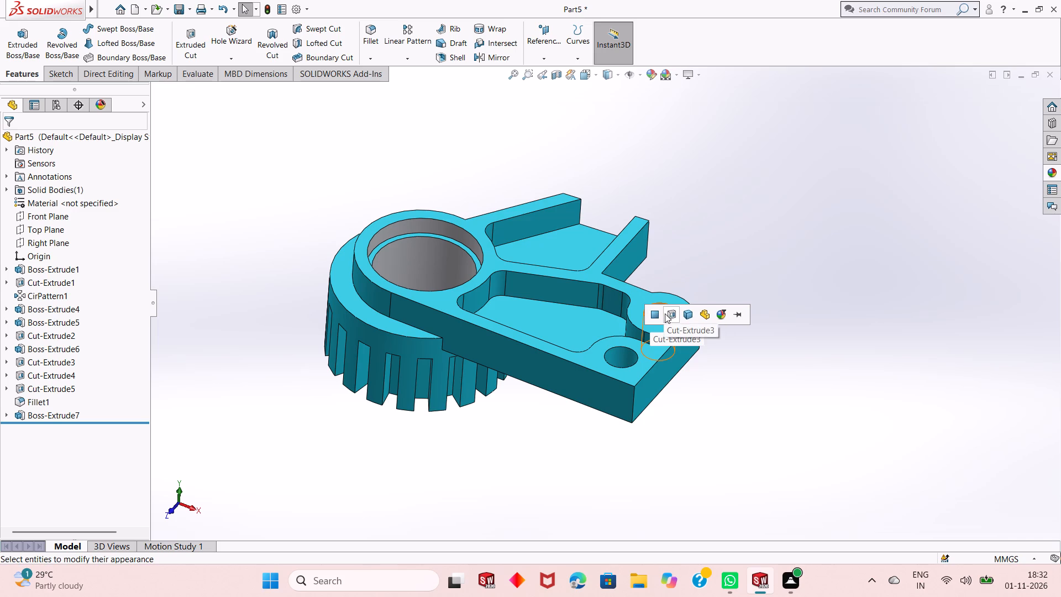
{"action": "left_click", "coordinate": [665, 313]}
Save the part as "Serrated hub bracket" in the Dp SolidWorks folder.
{"action": "middle_click_drag", "start_coordinate": [626, 389], "coordinate": [603, 124]}
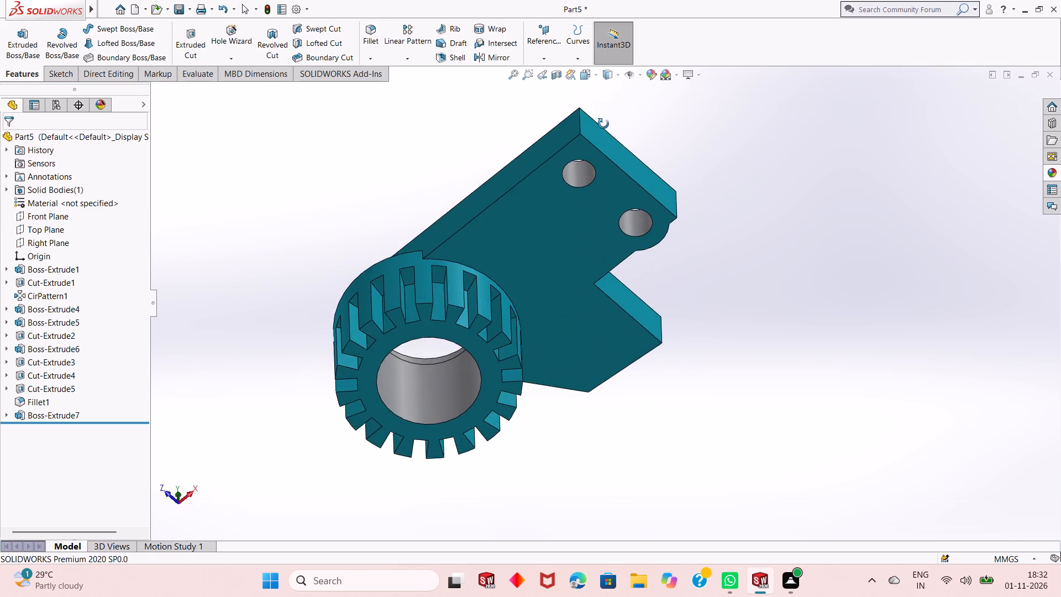
{"action": "middle_click_drag", "start_coordinate": [603, 124], "coordinate": [623, 428]}
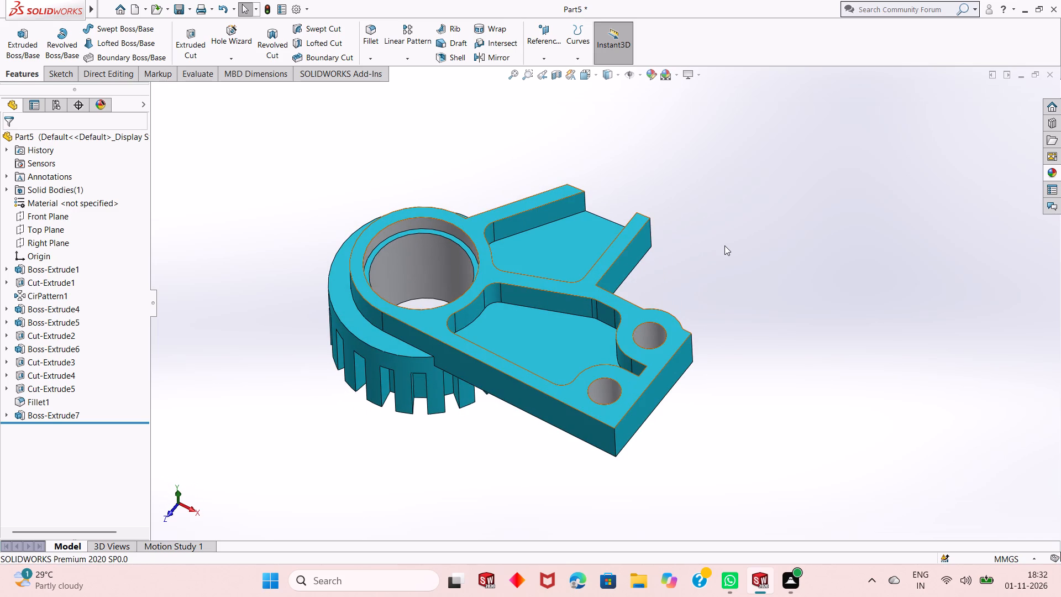
{"action": "key", "text": "ctrl+s"}
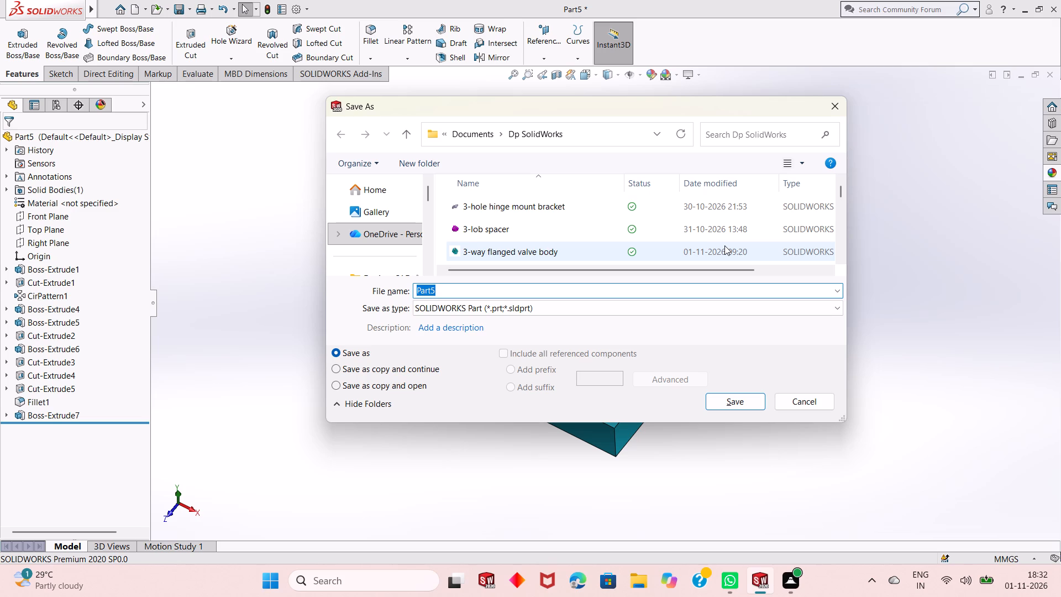
{"action": "type", "text": "Serr"}
{"action": "type", "text": "ated"}
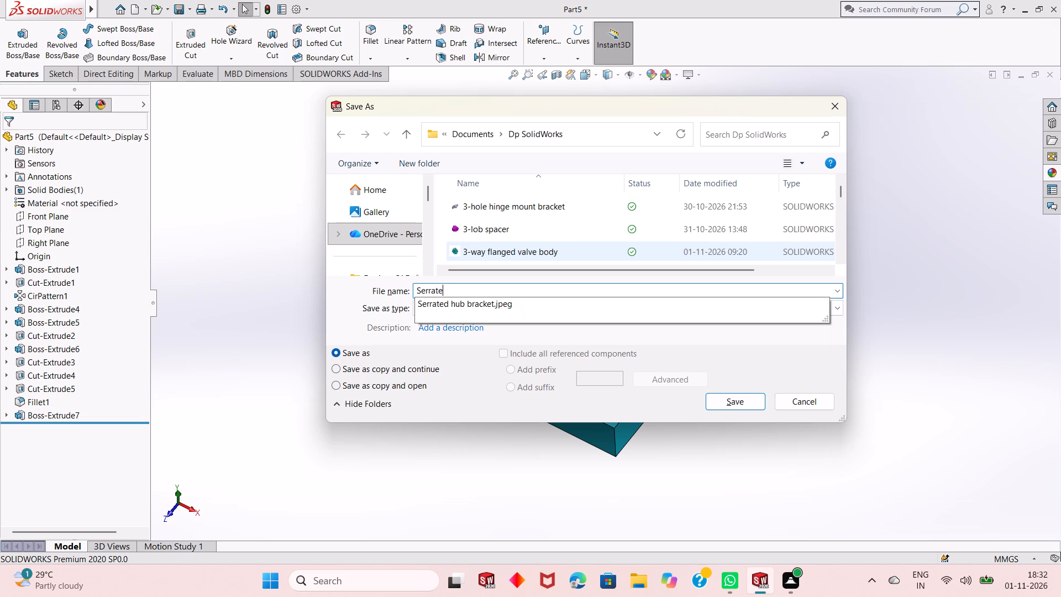
{"action": "key", "text": "space"}
{"action": "type", "text": "hub brac"}
{"action": "key", "text": "k"}
{"action": "type", "text": "et"}
{"action": "key", "text": "Return"}
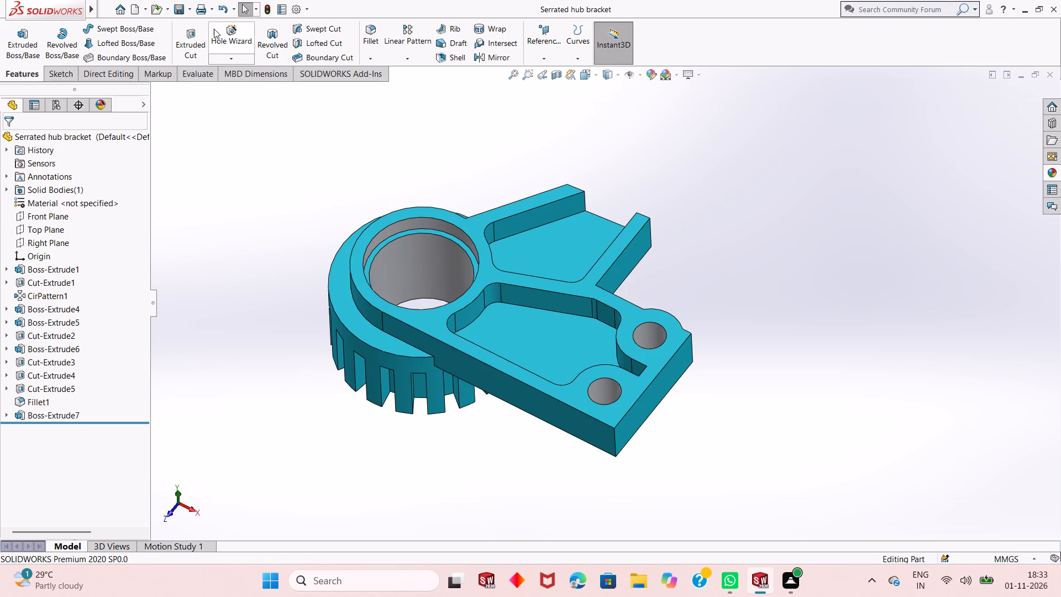
Save a PDF copy of the part as "Serrated hub bracket" in the same folder.
{"action": "left_click", "coordinate": [192, 11]}
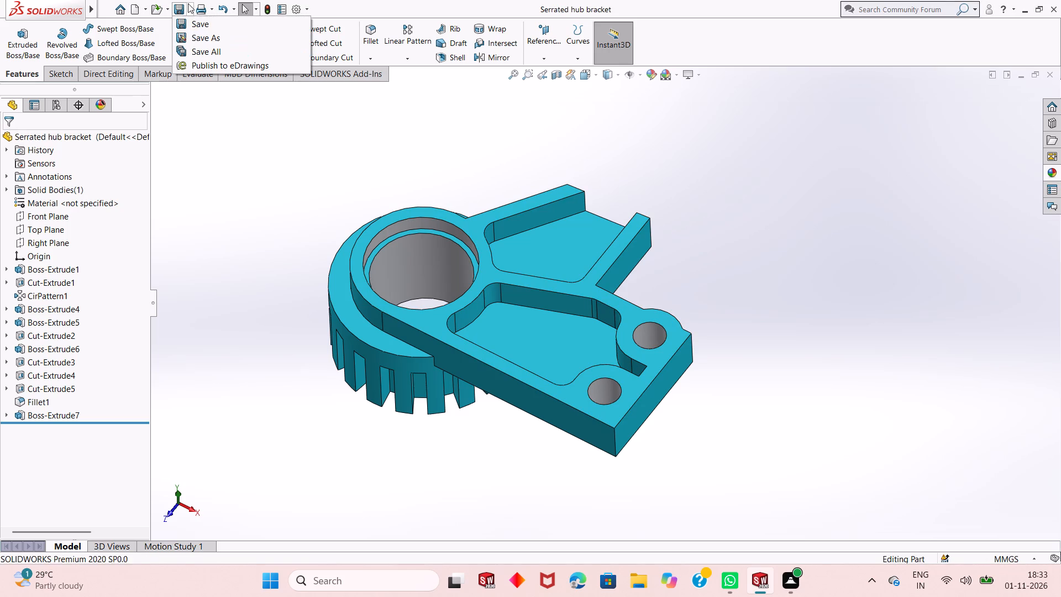
{"action": "left_click", "coordinate": [195, 34]}
{"action": "left_click", "coordinate": [500, 310]}
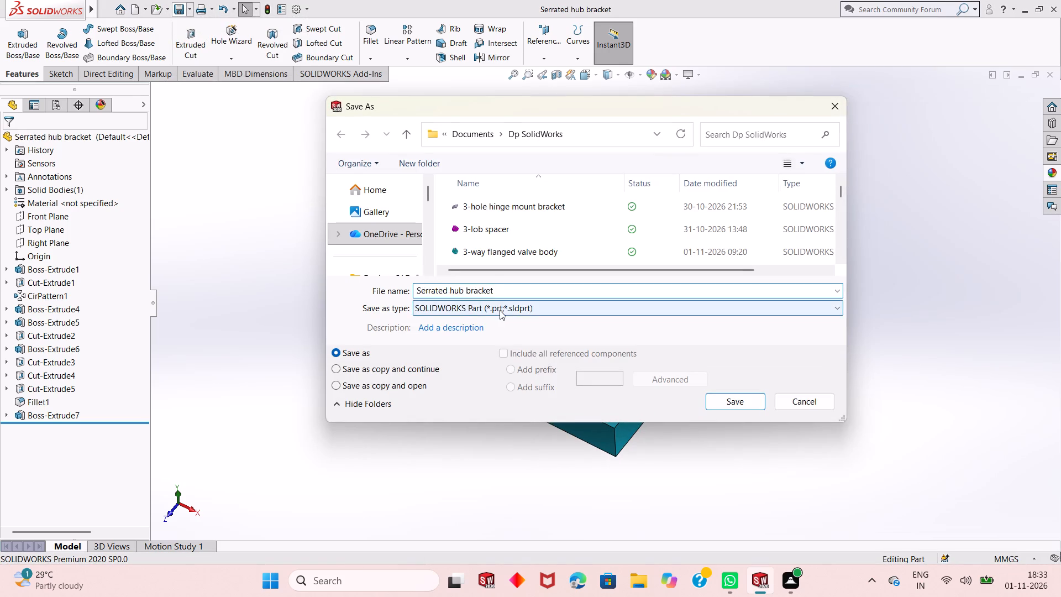
{"action": "left_click", "coordinate": [612, 88]}
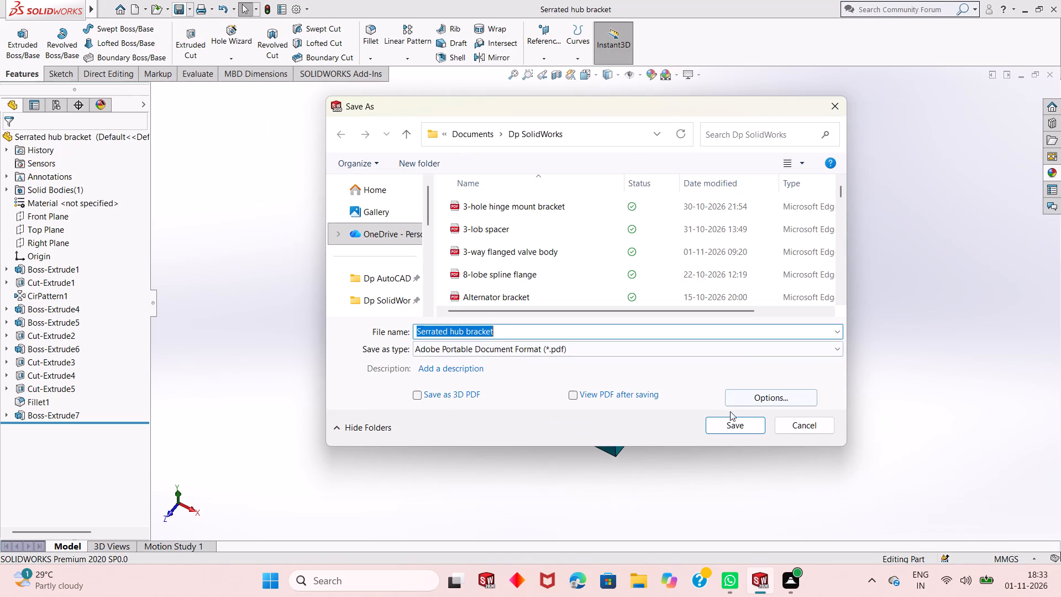
{"action": "left_click", "coordinate": [730, 423]}
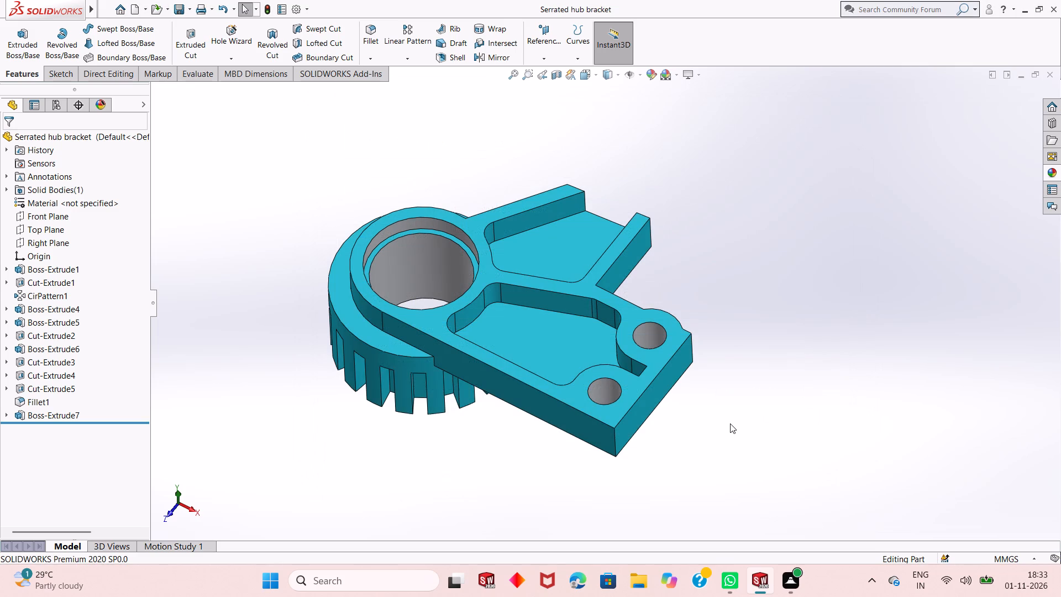